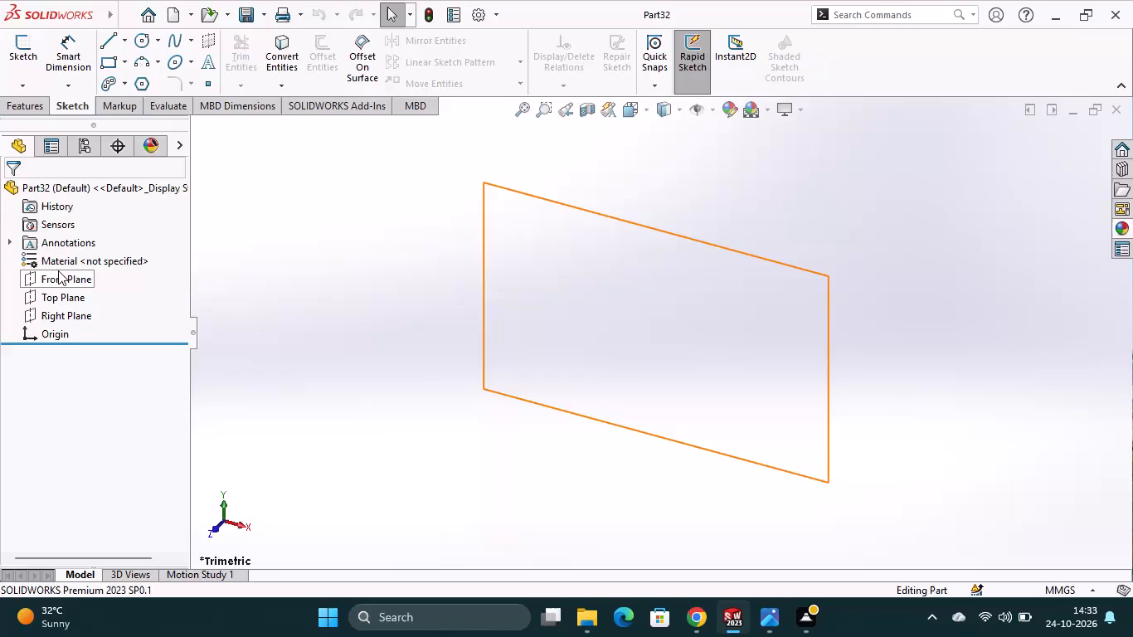
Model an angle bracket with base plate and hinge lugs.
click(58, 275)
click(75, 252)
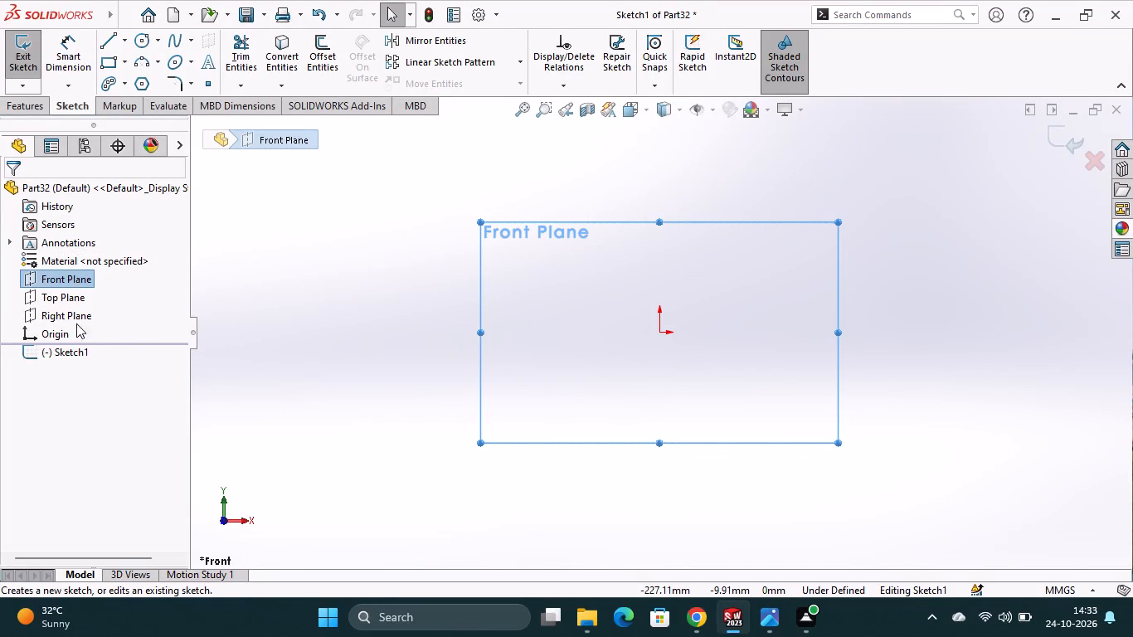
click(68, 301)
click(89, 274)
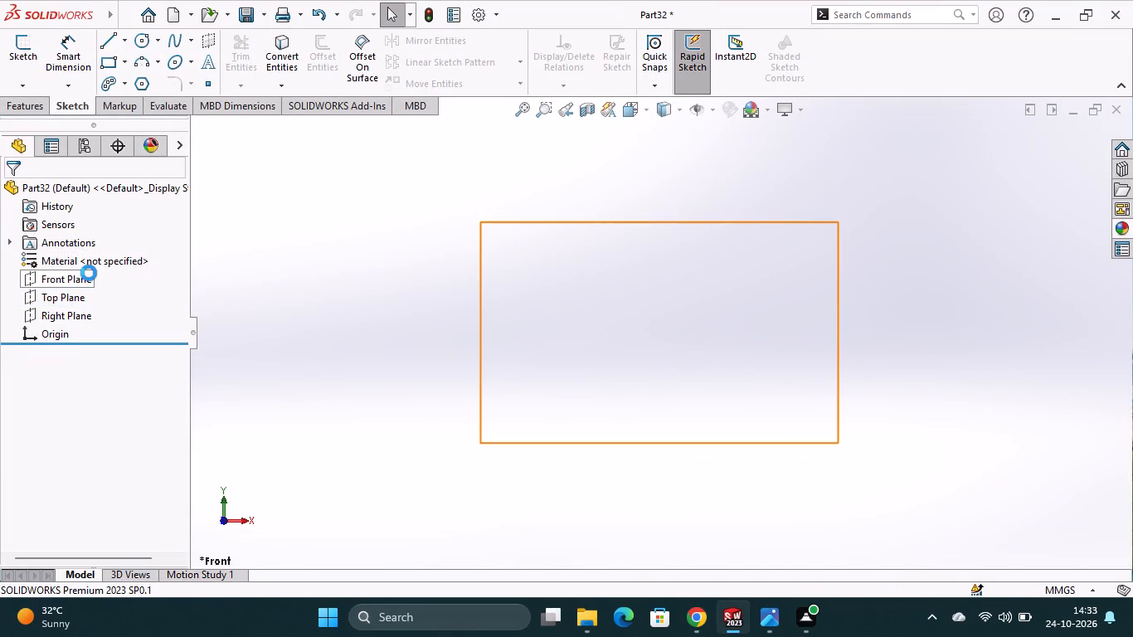
Start a sketch on the Top Plane and draw a center rectangle about 255 mm long, centred on the origin.
click(70, 299)
click(81, 275)
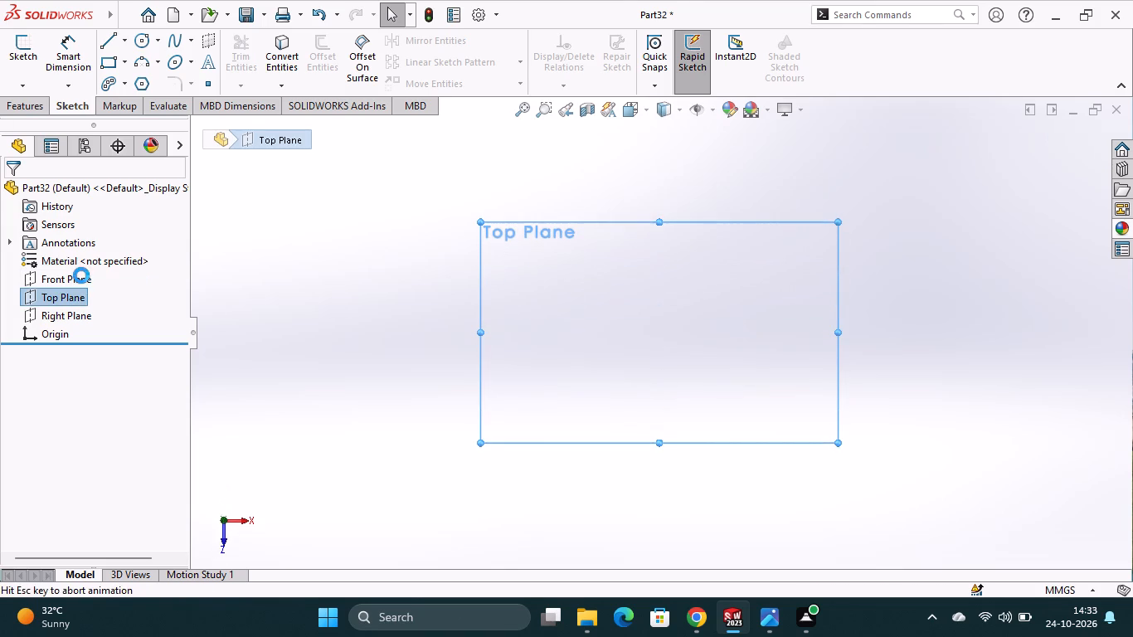
click(129, 65)
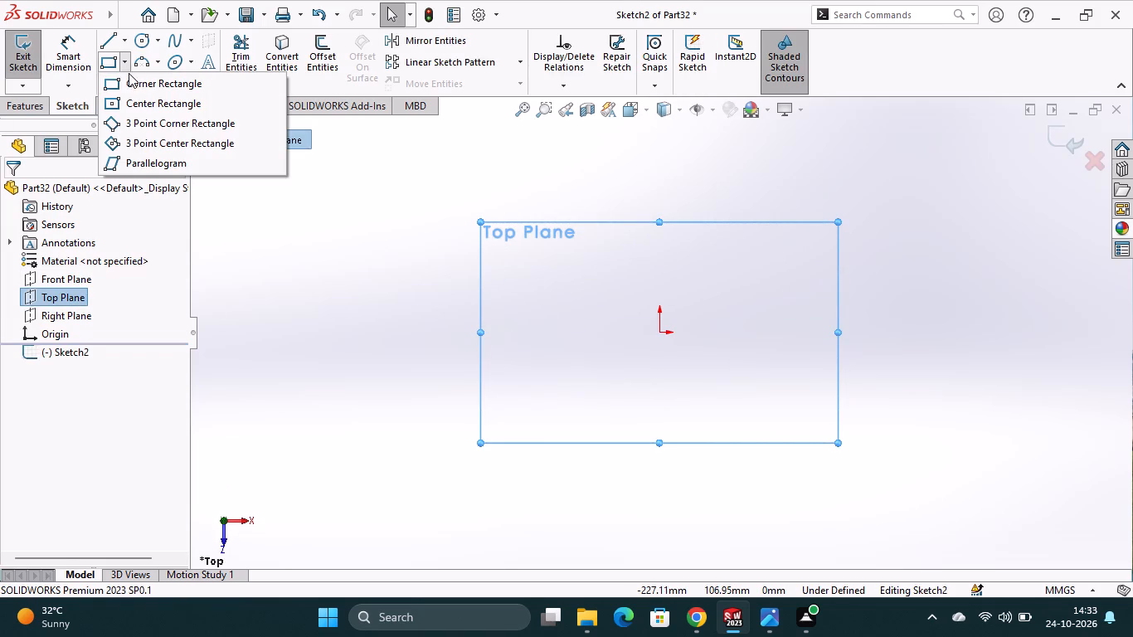
click(117, 101)
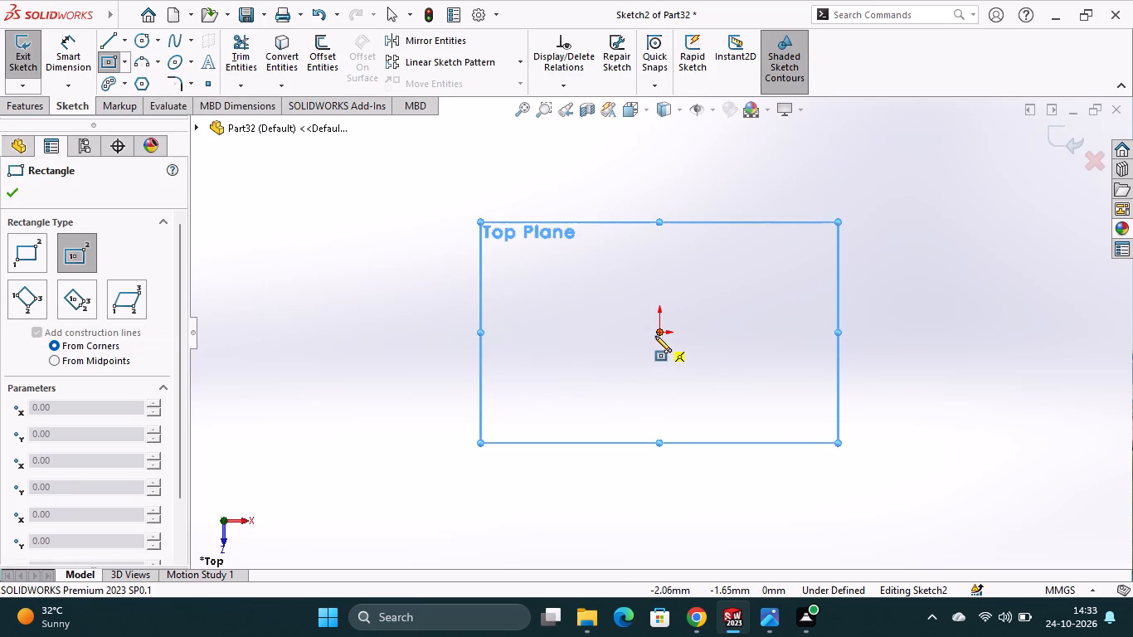
click(660, 329)
click(916, 185)
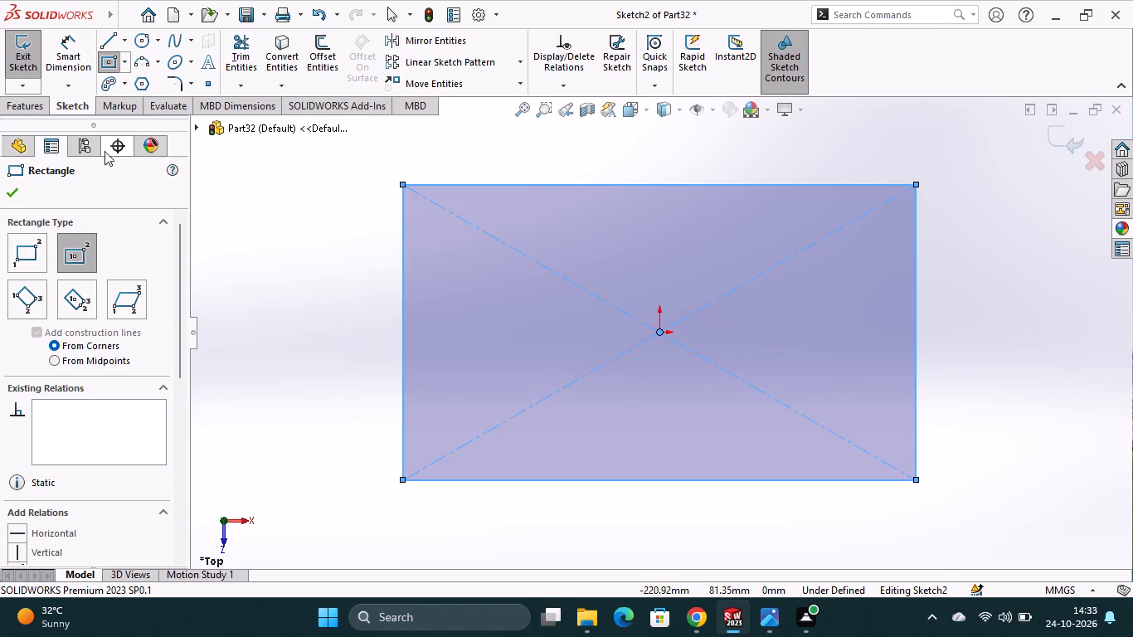
Dimension the rectangle to 140 mm along its horizontal side and 85 mm along its vertical side.
click(78, 55)
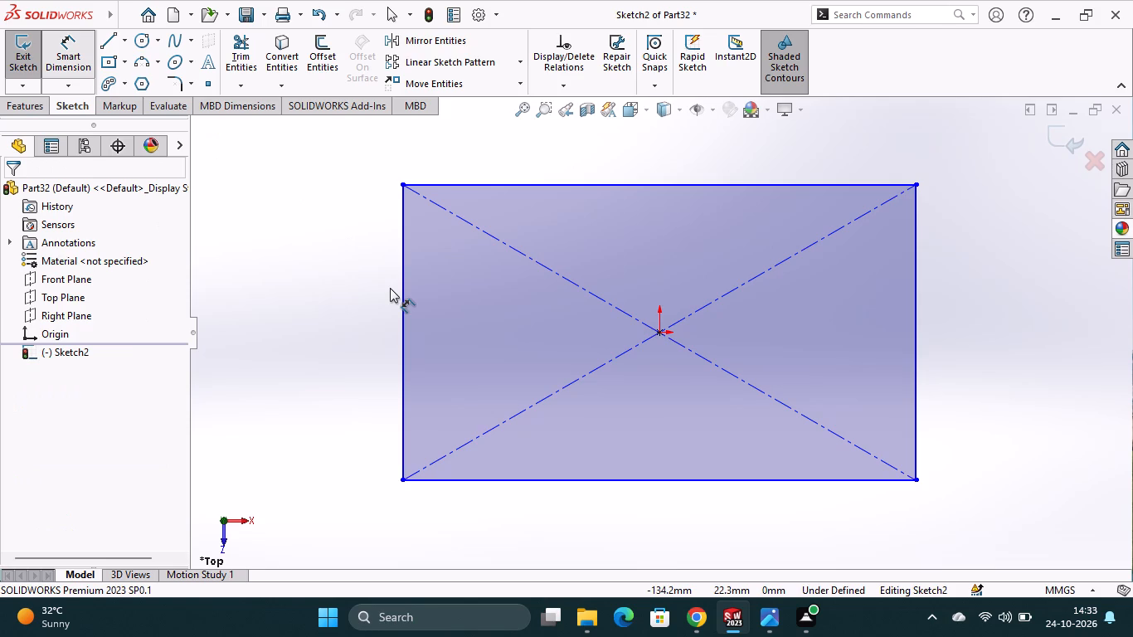
click(648, 110)
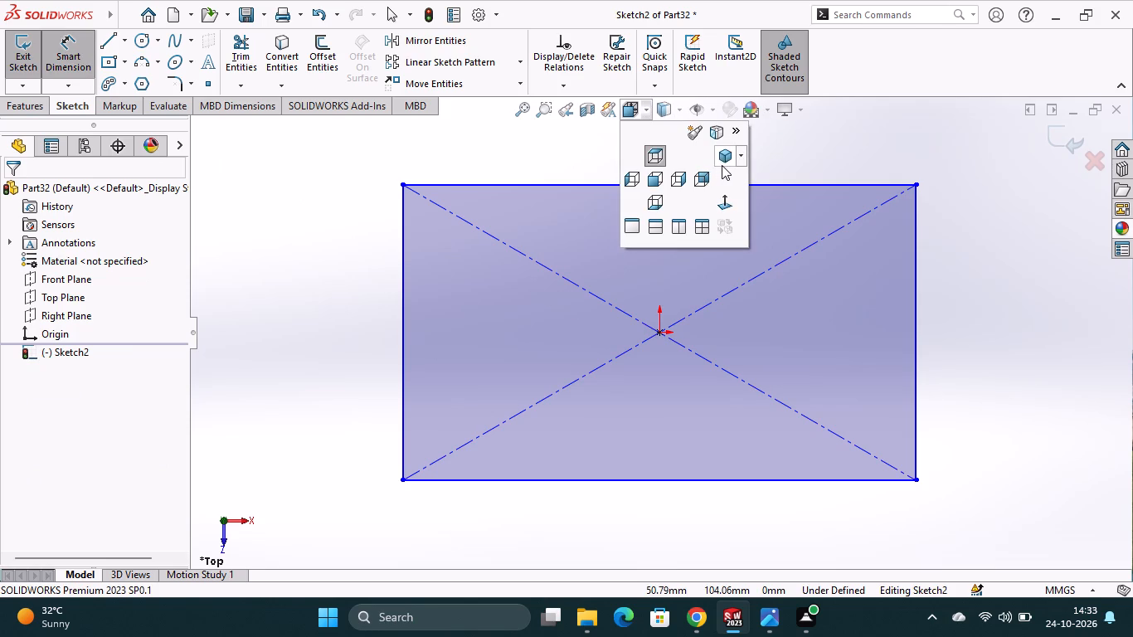
click(732, 154)
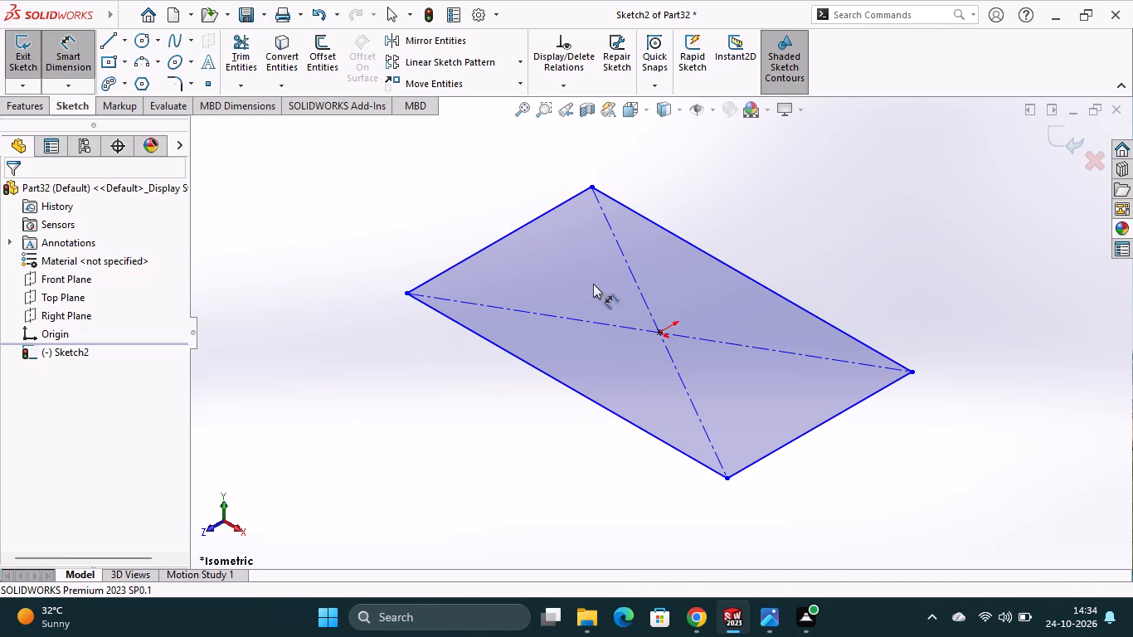
click(648, 115)
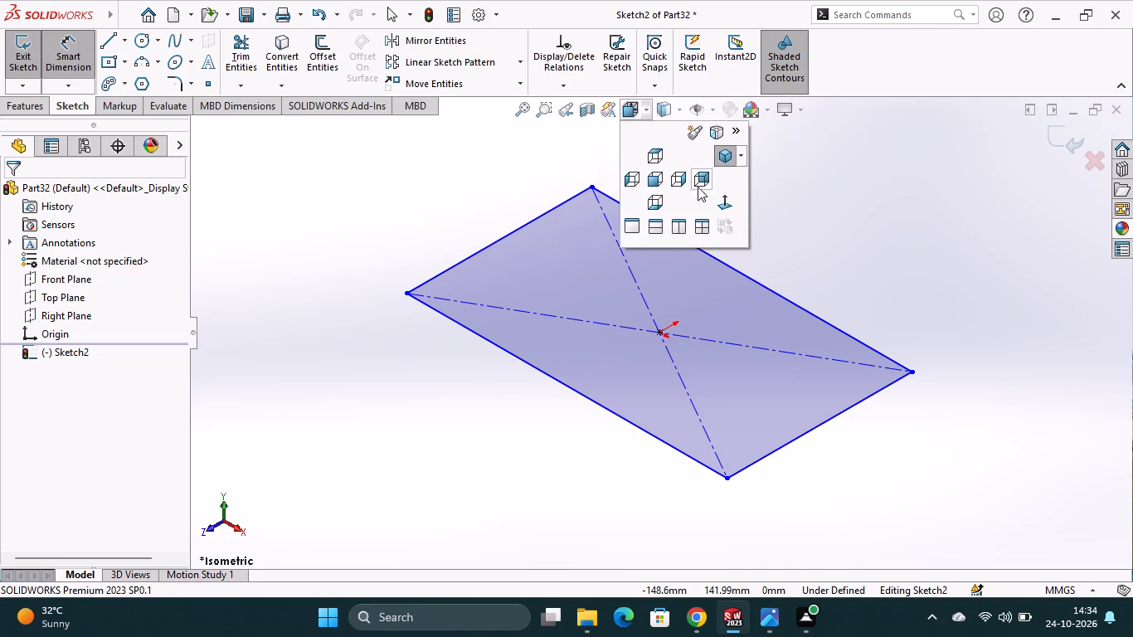
click(724, 200)
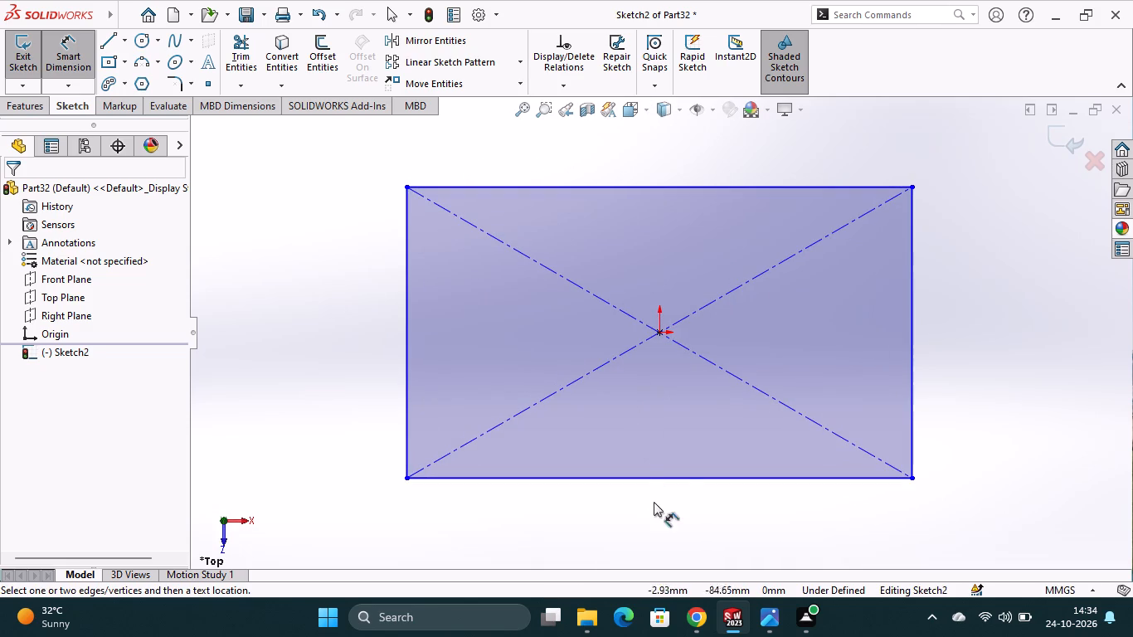
click(673, 474)
click(679, 517)
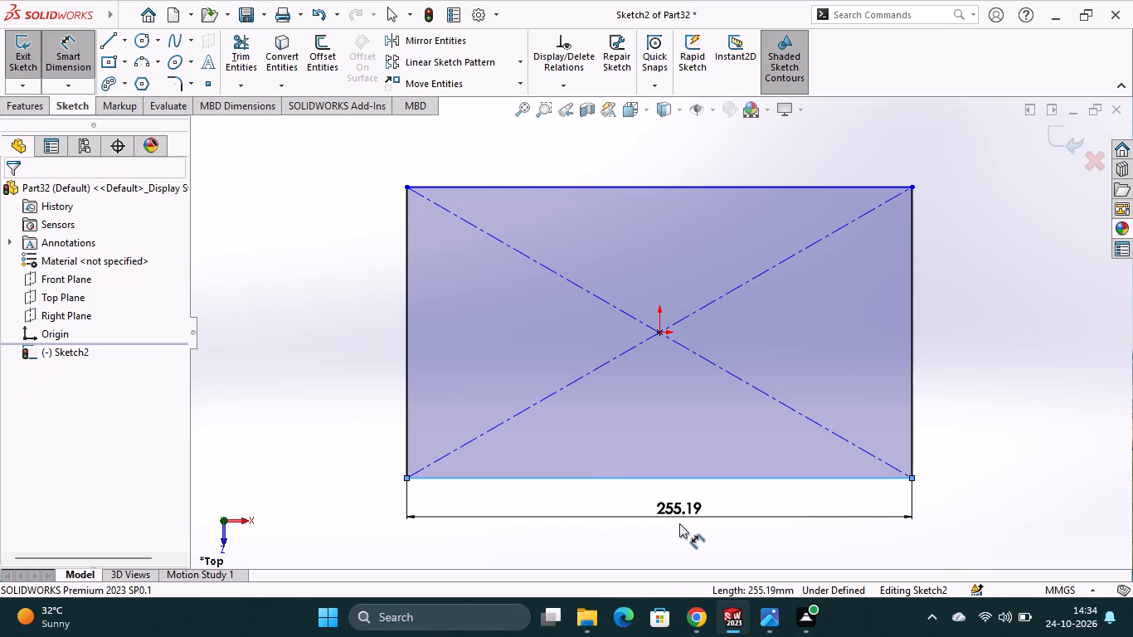
text(140)
key(Return)
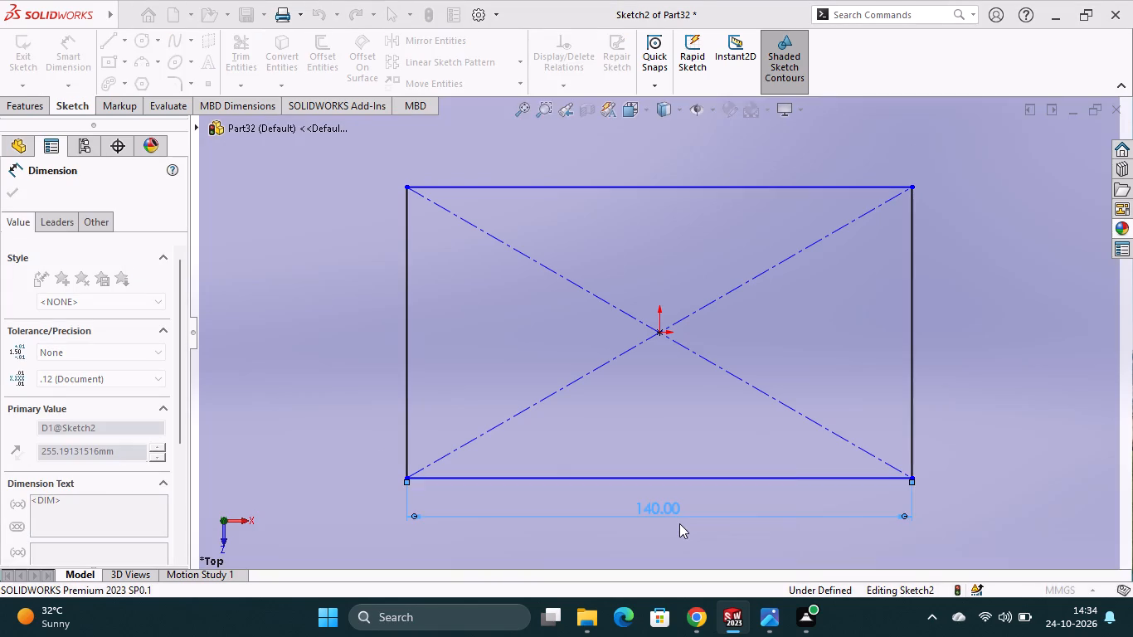
click(914, 409)
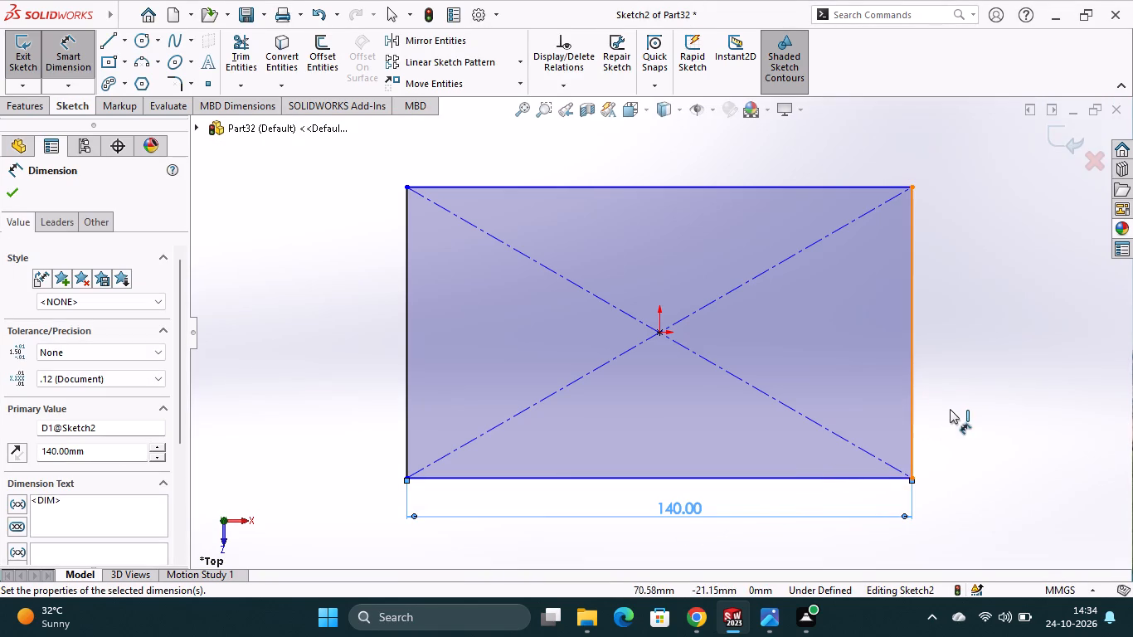
click(963, 402)
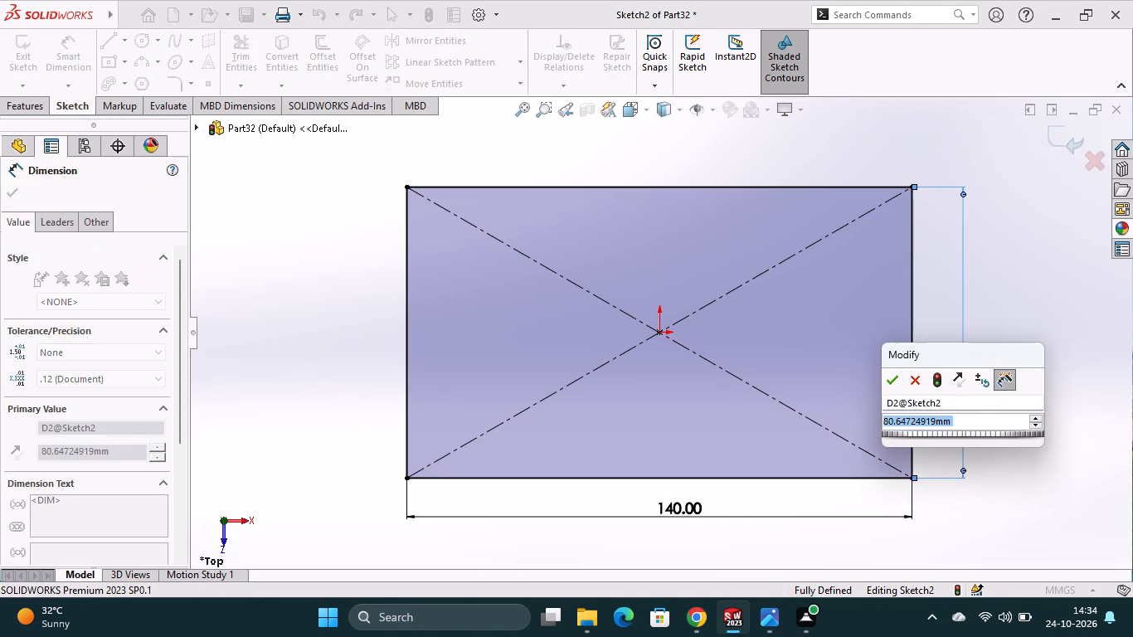
text(85)
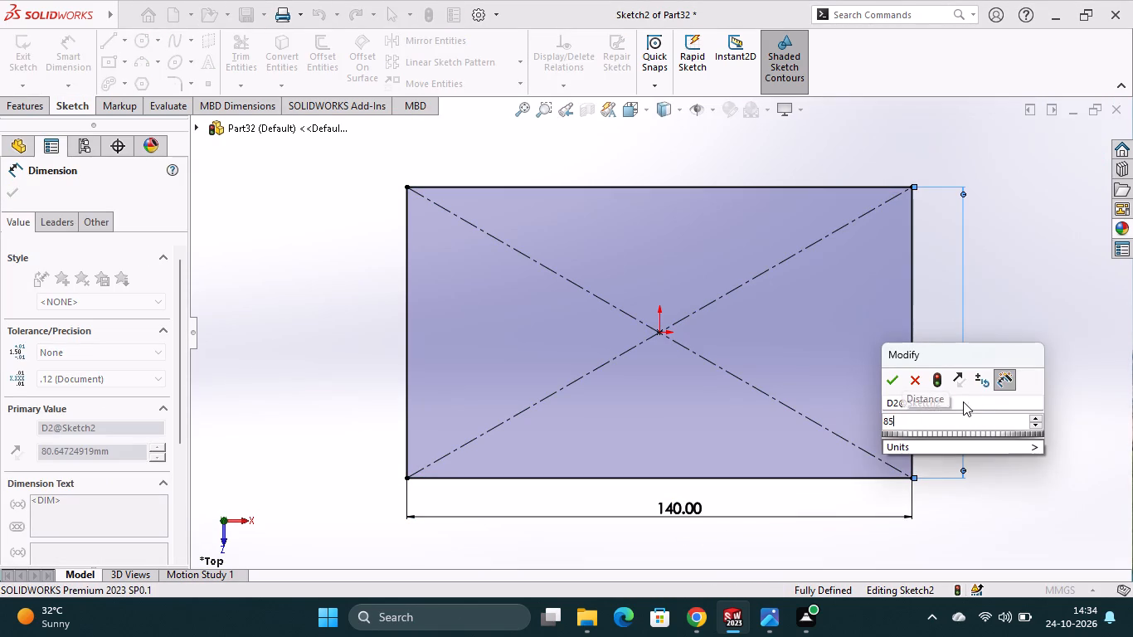
key(Return)
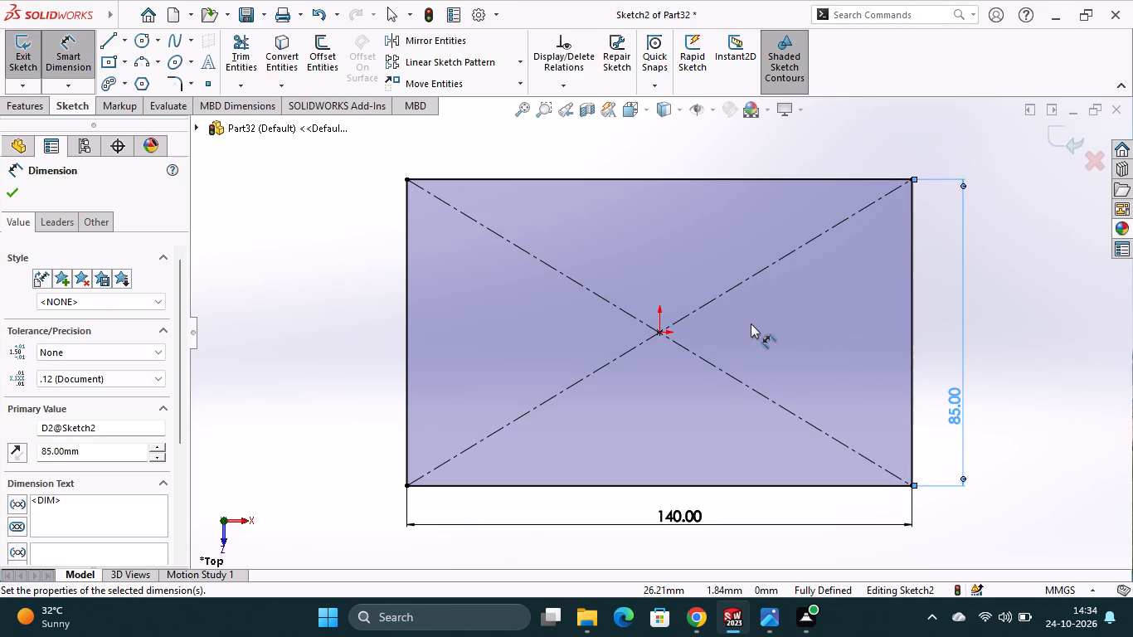
Extrude the rectangle as a boss with a blind depth of 18 mm.
click(41, 108)
click(42, 71)
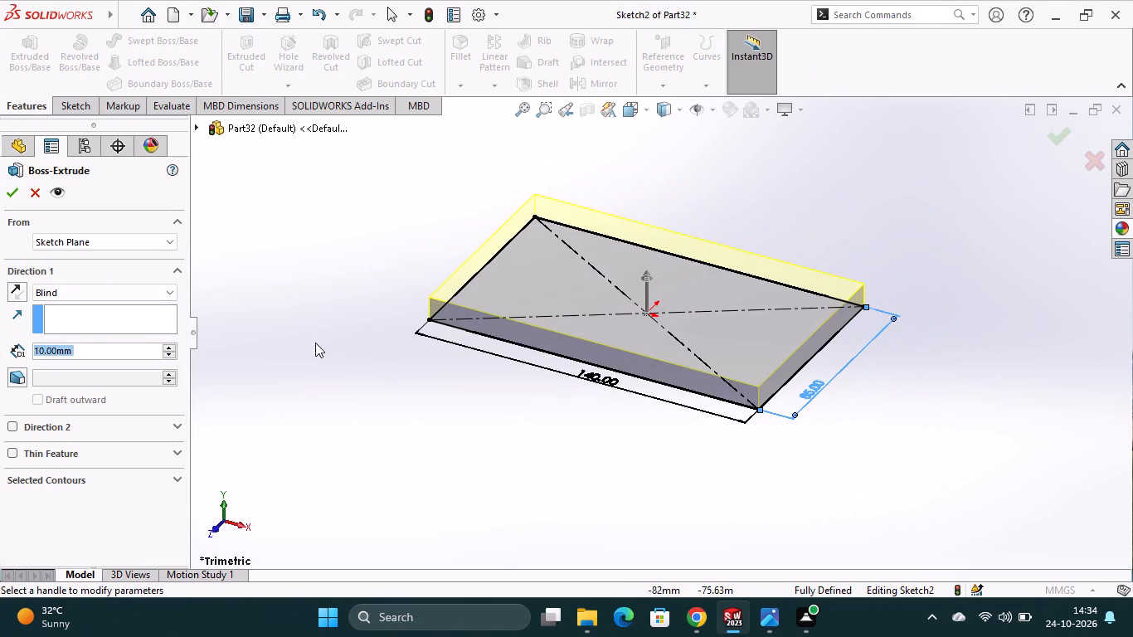
text(18)
key(Return)
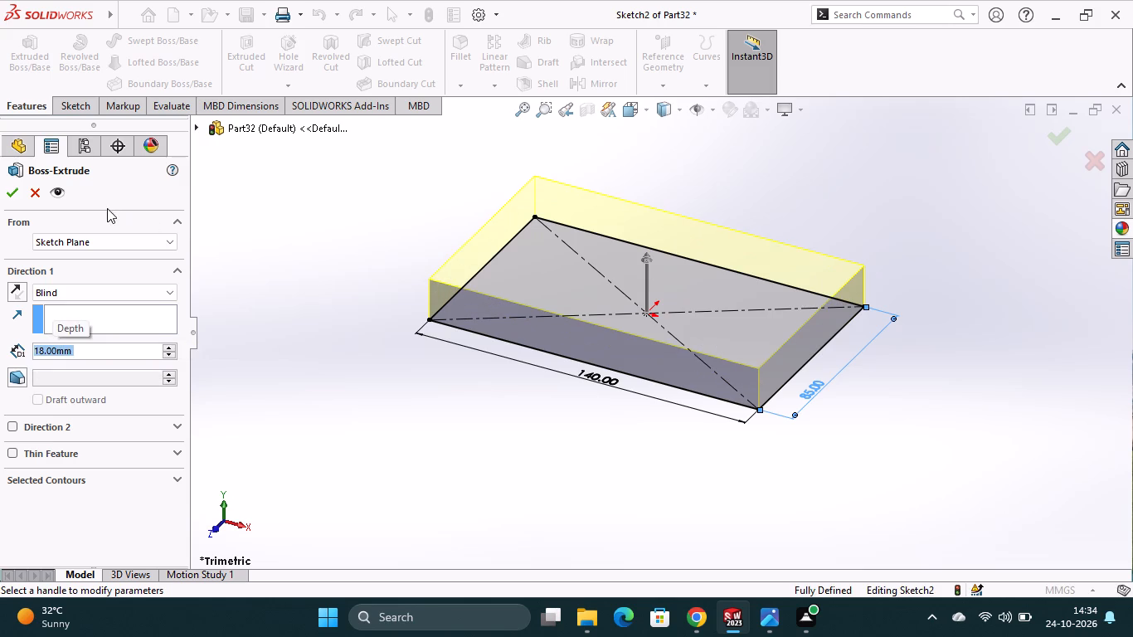
click(9, 189)
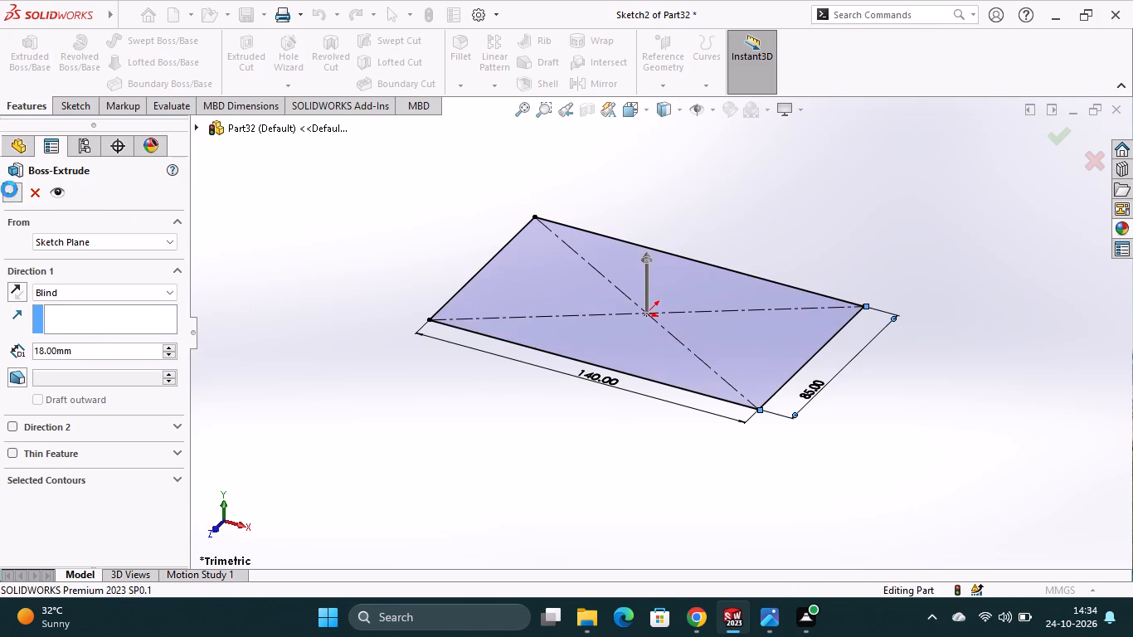
click(465, 401)
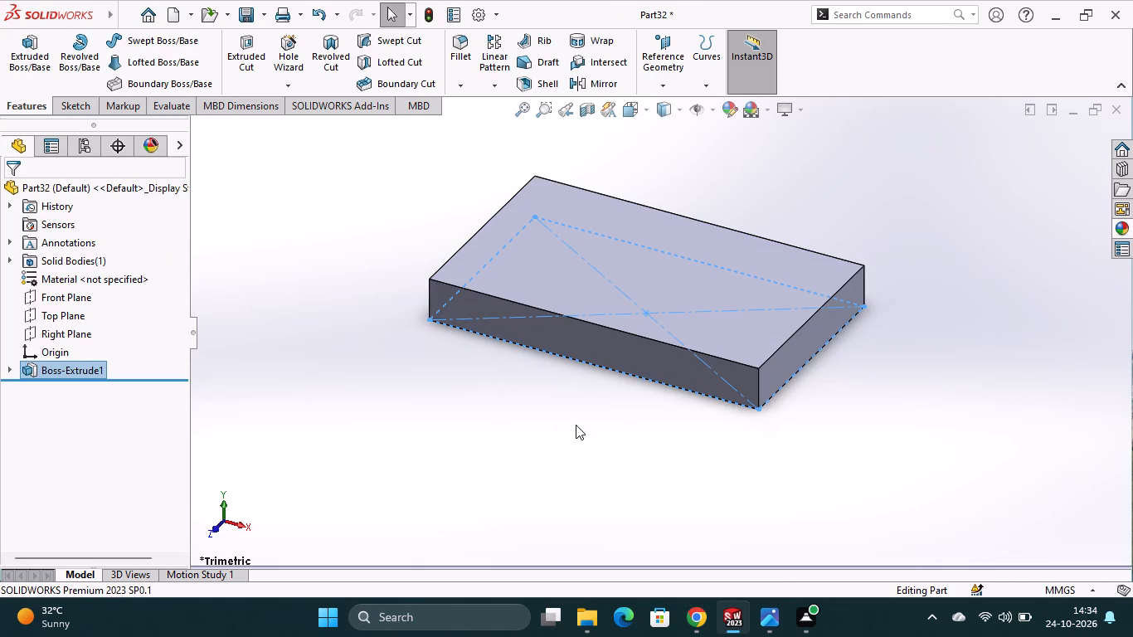
Start a sketch on the block's 85 mm wide end face and draw a corner rectangle about 6.3 mm high standing on its bottom edge.
click(793, 361)
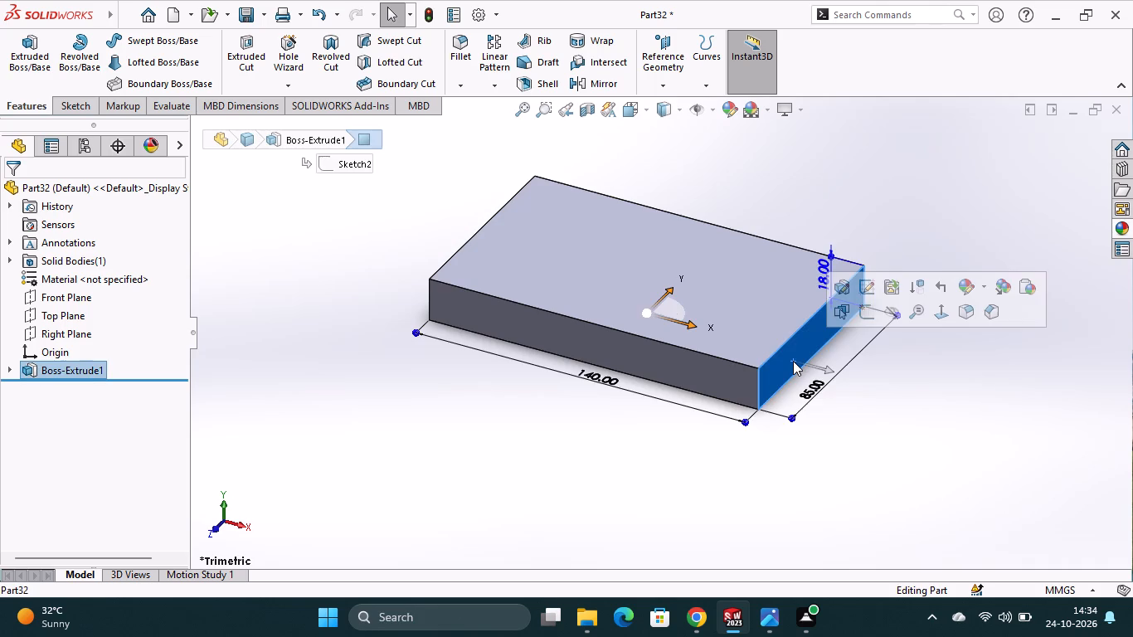
click(866, 314)
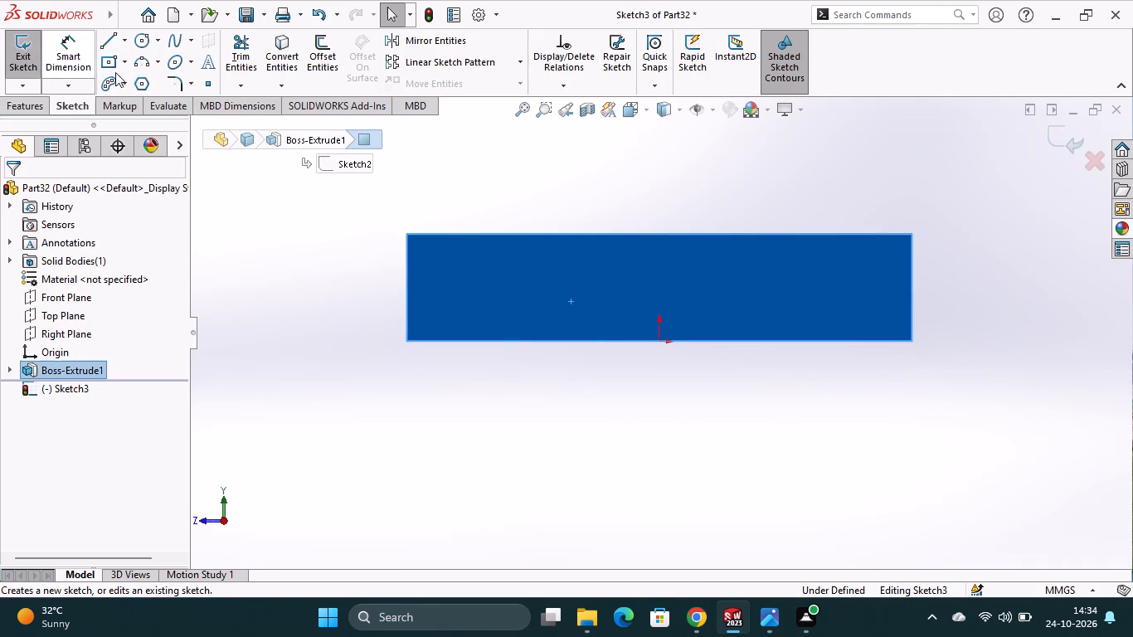
click(114, 62)
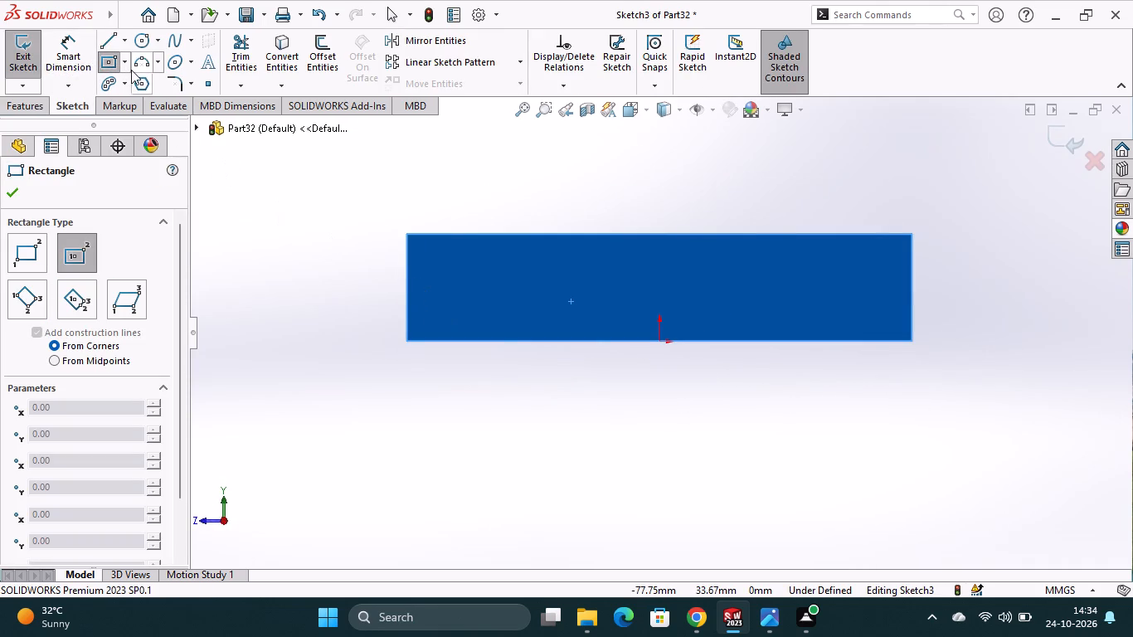
click(123, 62)
click(126, 83)
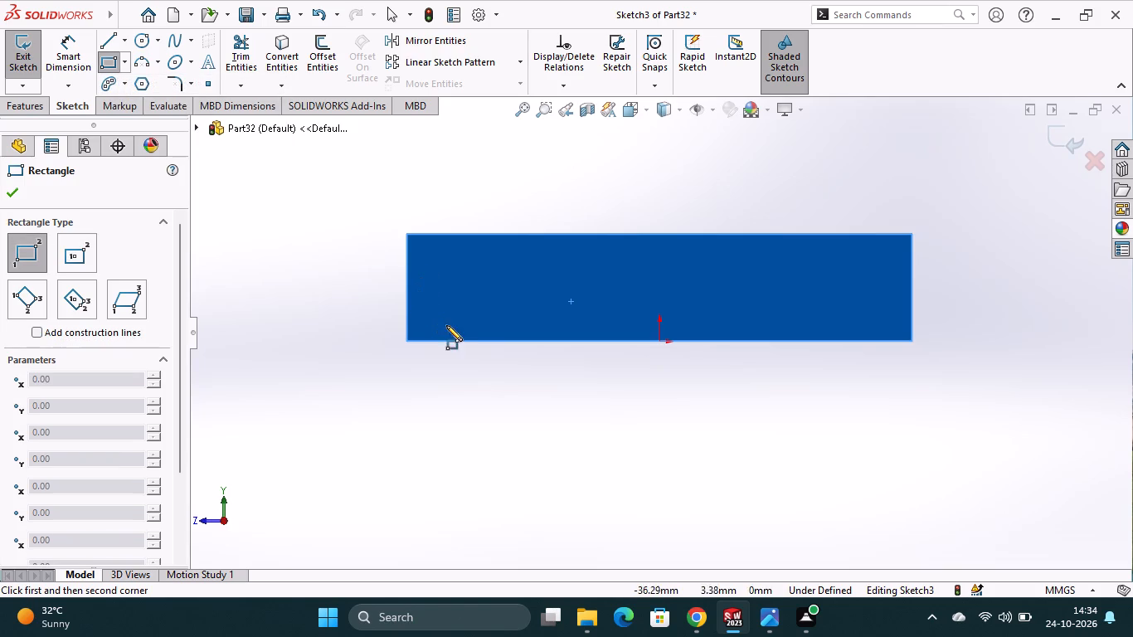
click(455, 339)
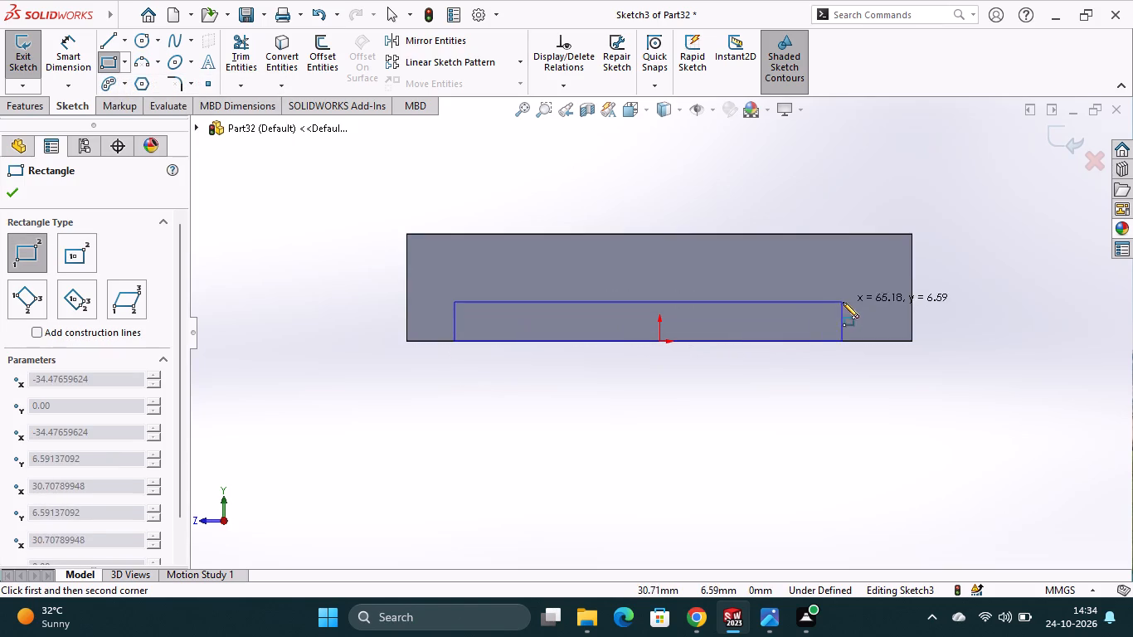
click(857, 304)
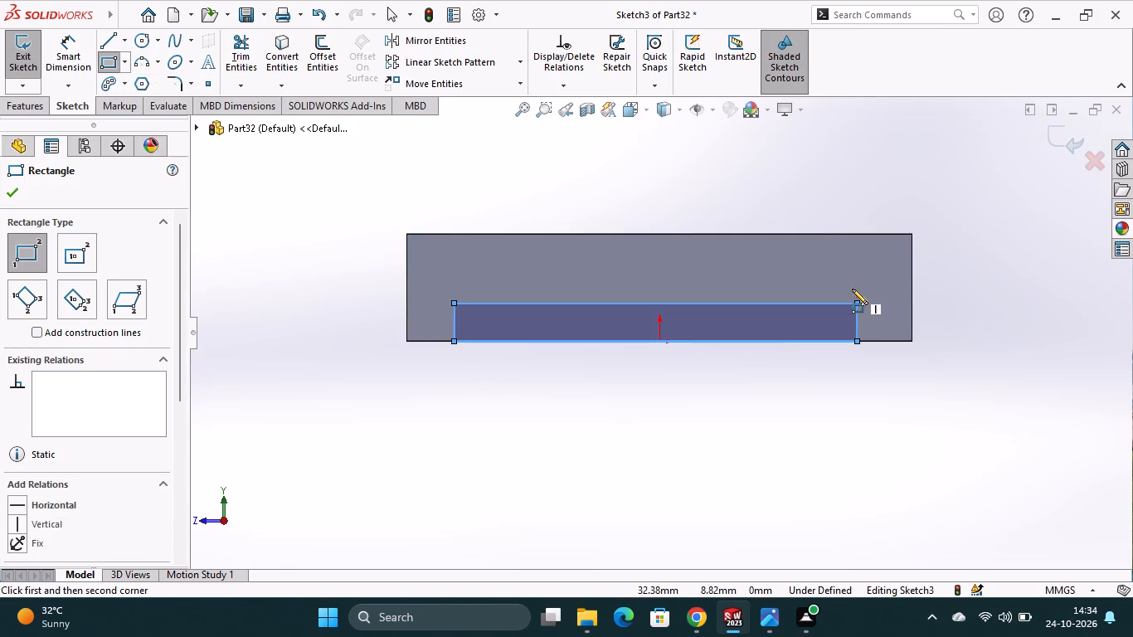
key(Escape)
Dimension the height of the rectangle on the end face to 3 mm.
click(67, 31)
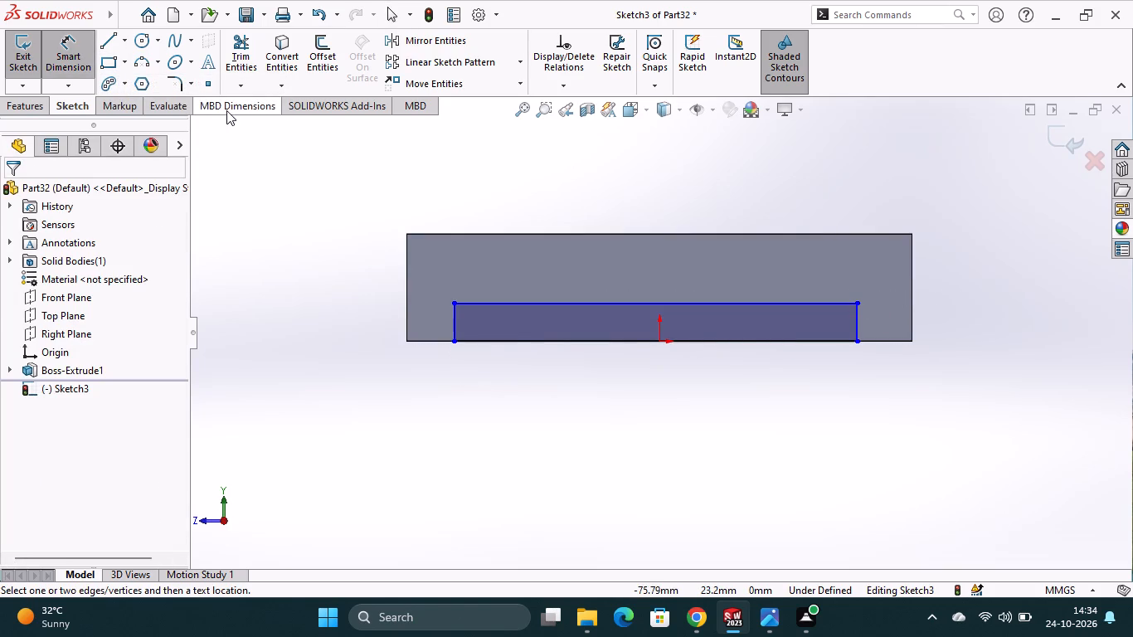
click(861, 321)
click(932, 314)
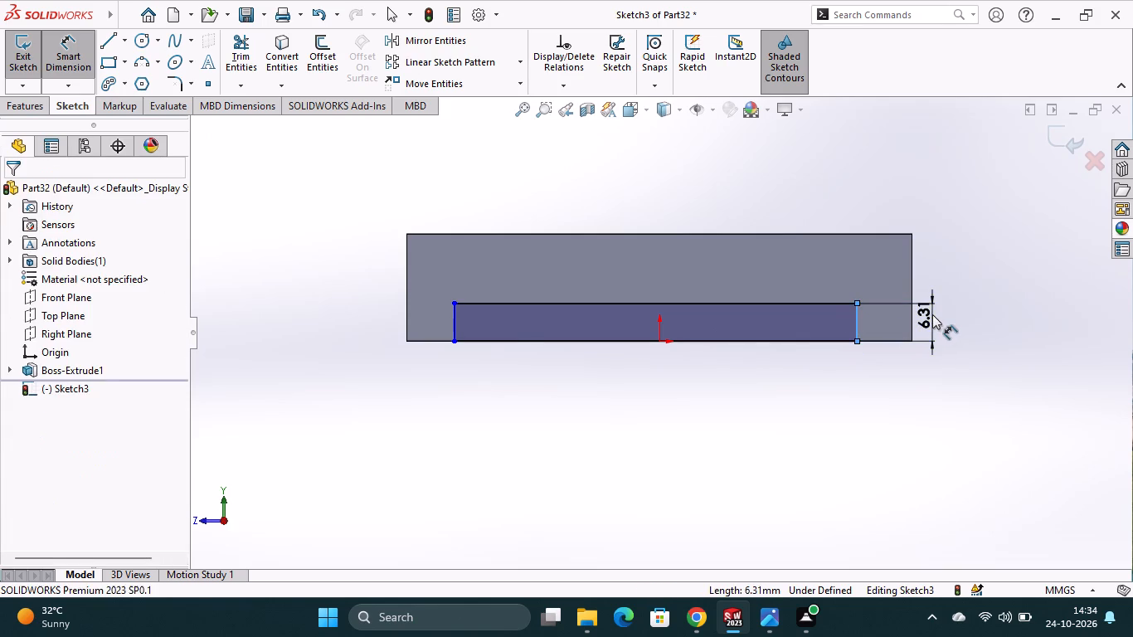
key(3)
key(Return)
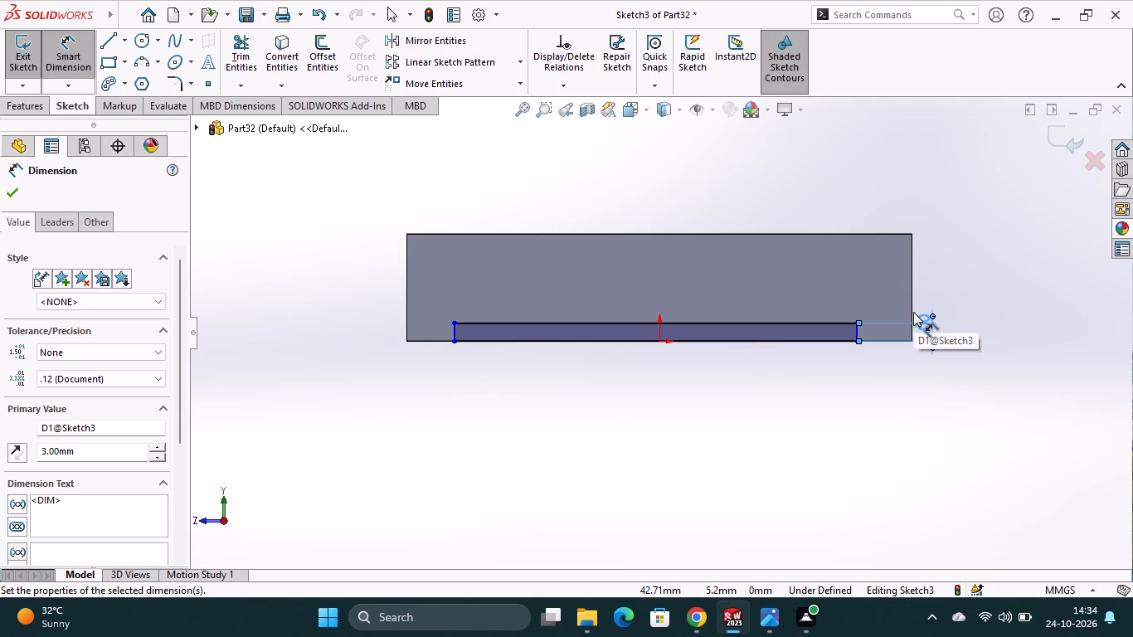
Dimension the gap between the rectangle's lower rear corner and the end face's rear vertical edge to 18 mm.
click(911, 299)
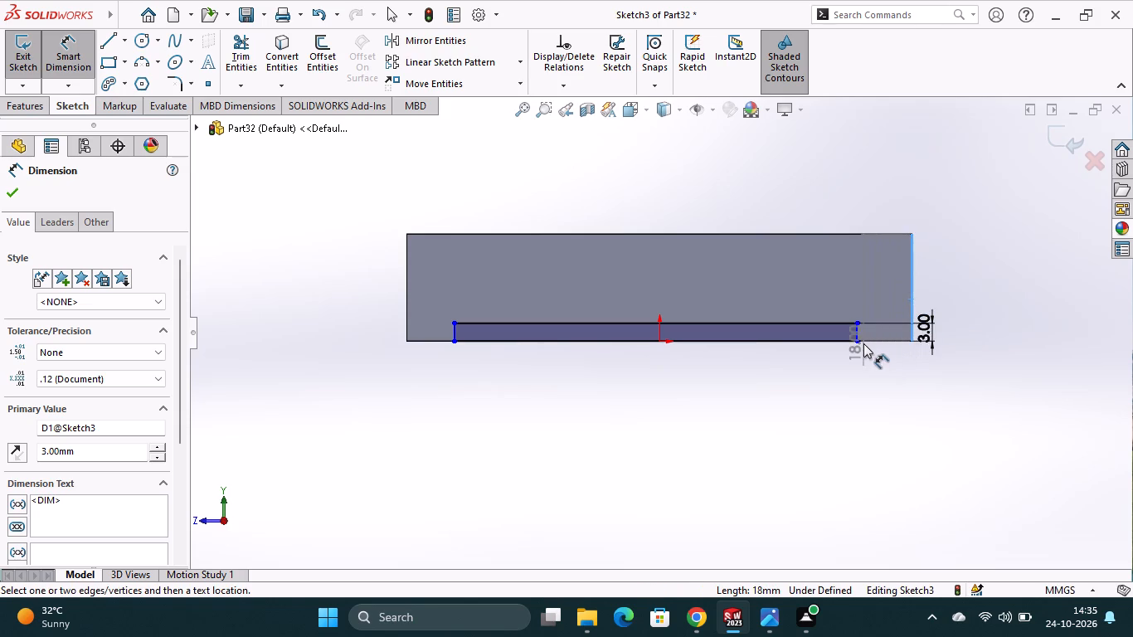
click(857, 342)
click(879, 382)
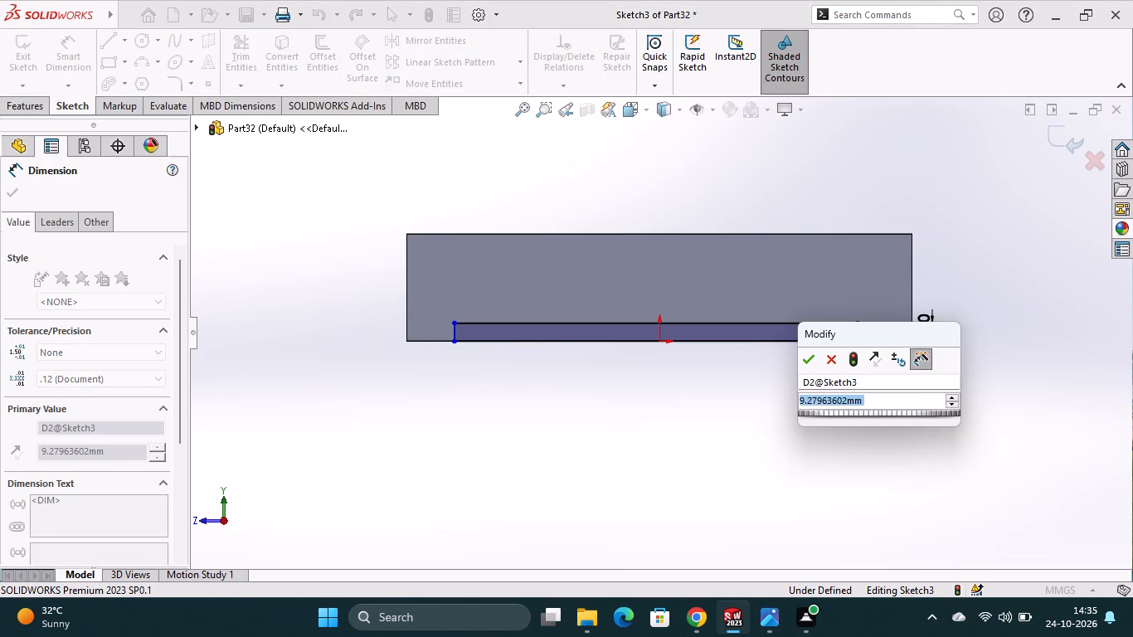
text(18)
key(Return)
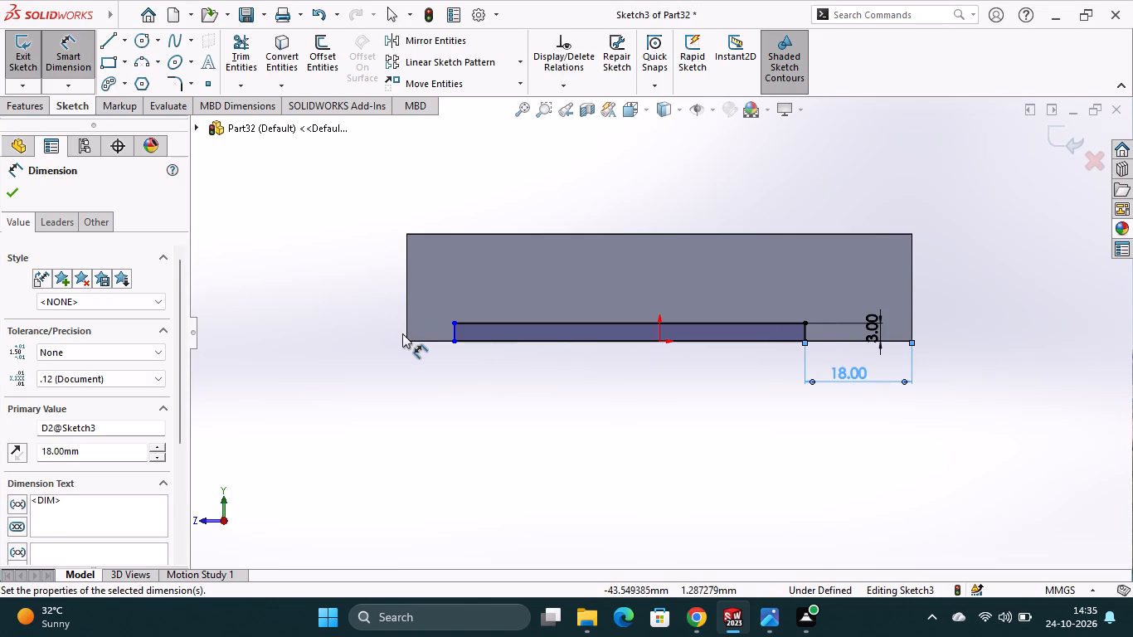
Dimension the gap between the rectangle's lower front corner and the end face's front vertical edge to 18 mm.
click(407, 326)
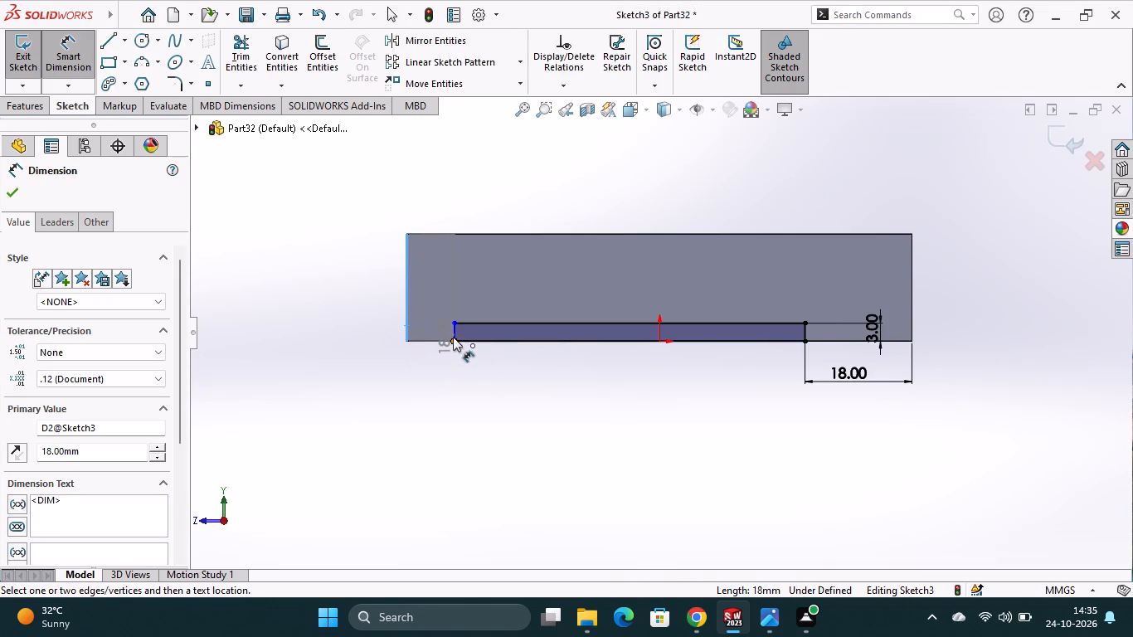
click(455, 340)
click(430, 374)
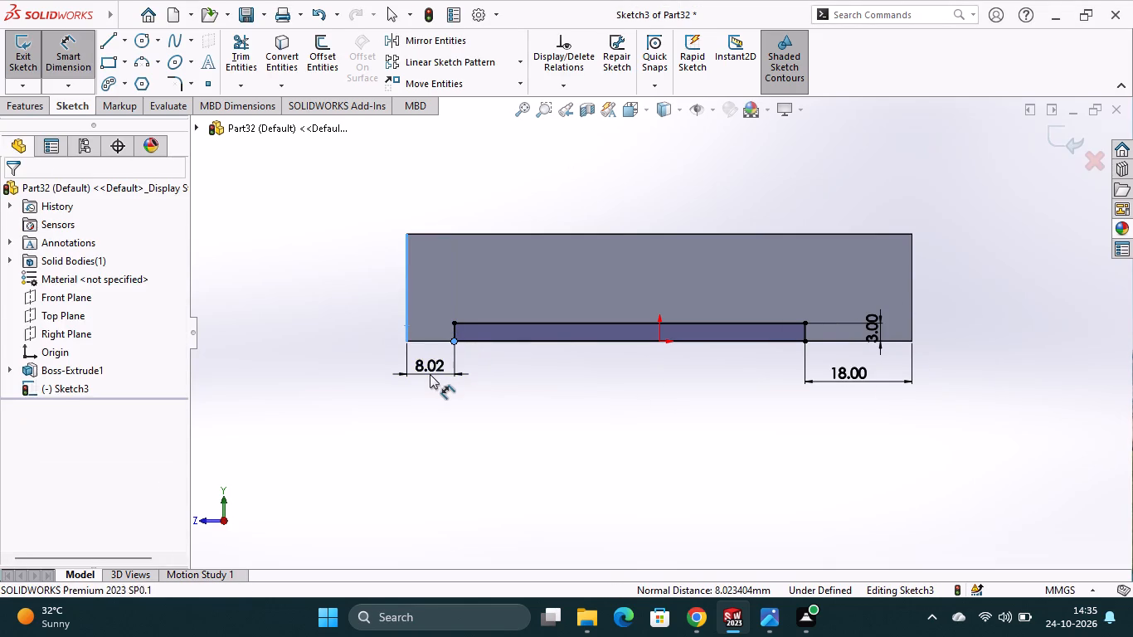
key(1)
key(8)
key(Return)
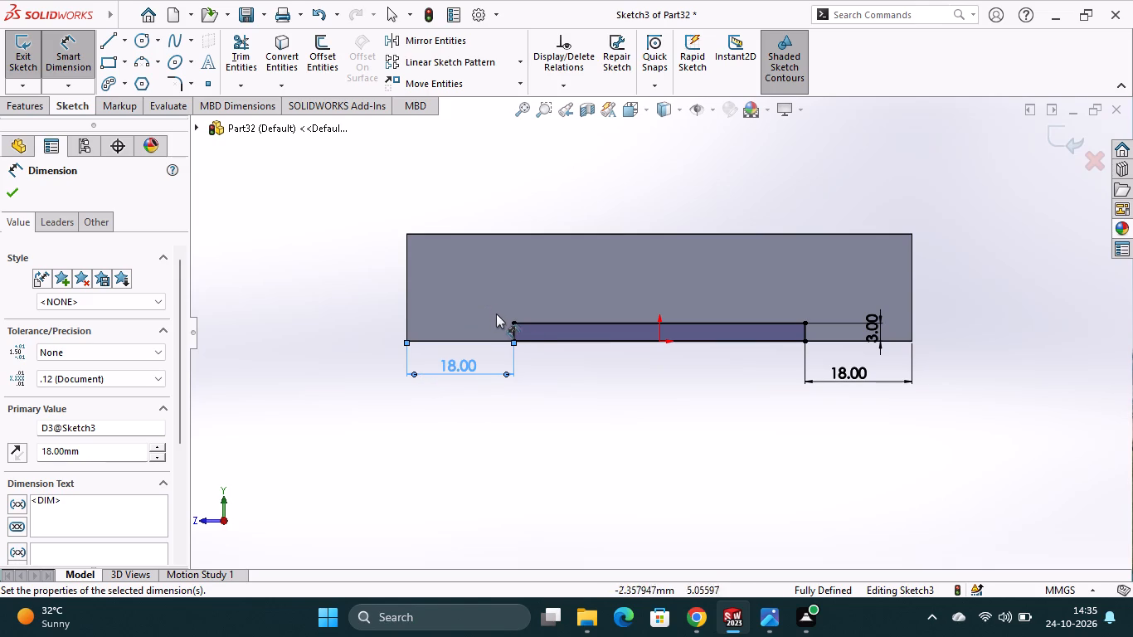
Cut-extrude the rectangular profile Through All along the length of the block's underside.
click(23, 110)
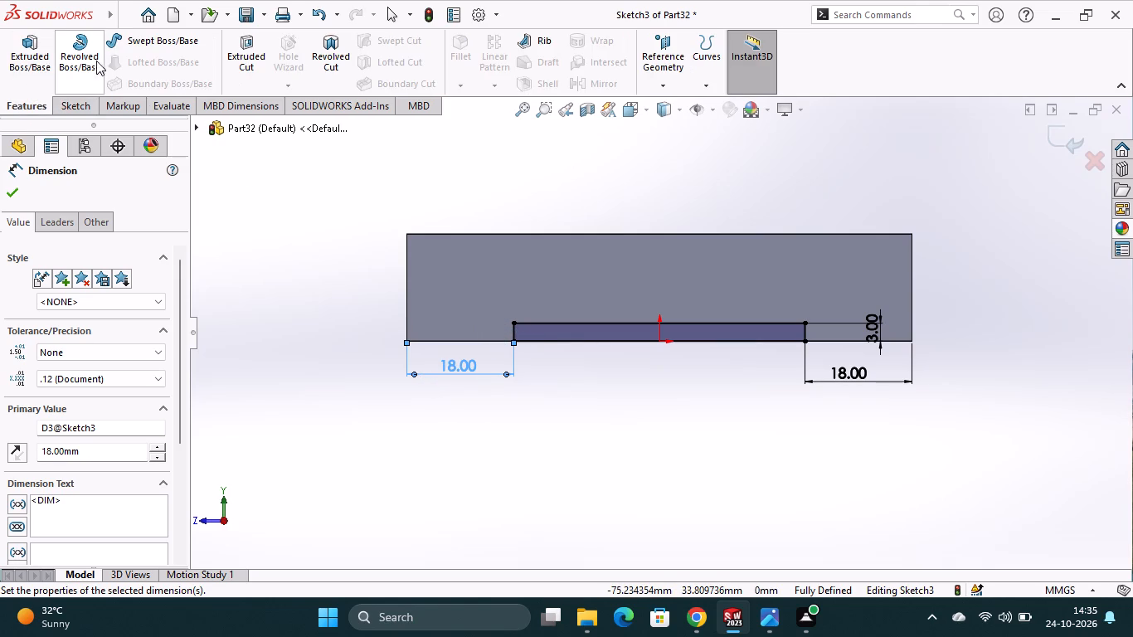
click(238, 76)
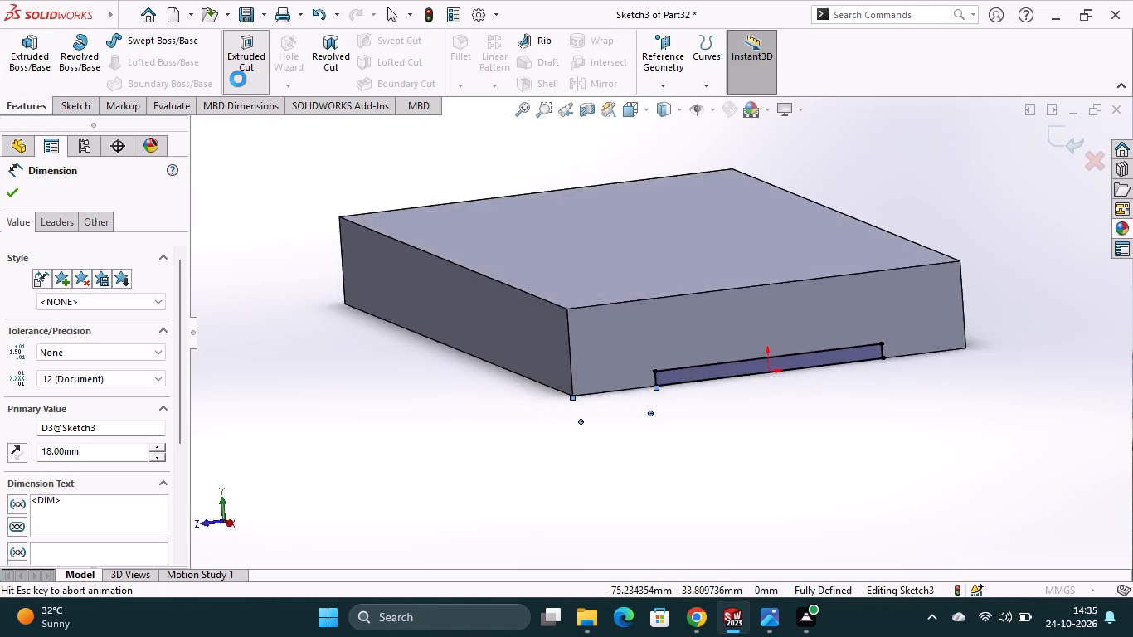
scroll(812, 383, down, 2)
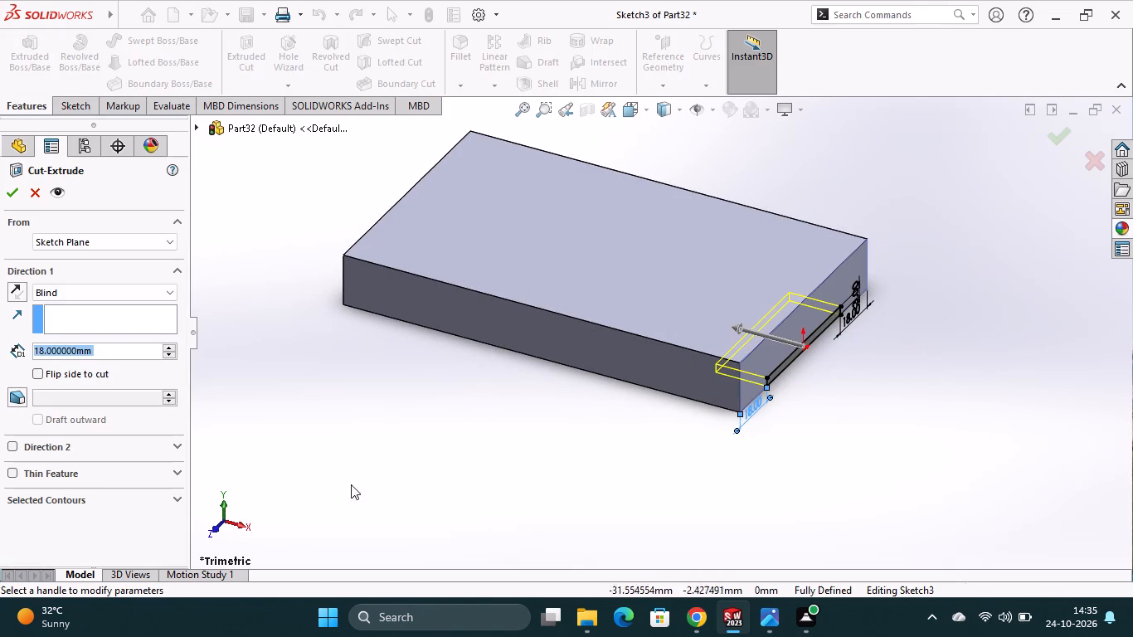
click(64, 289)
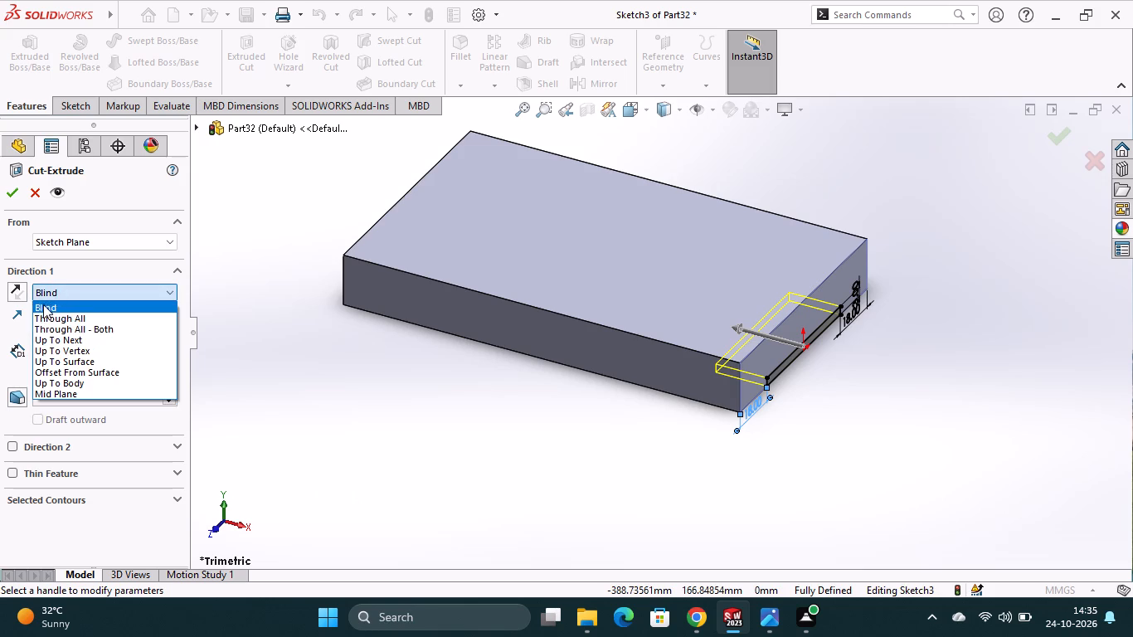
click(43, 317)
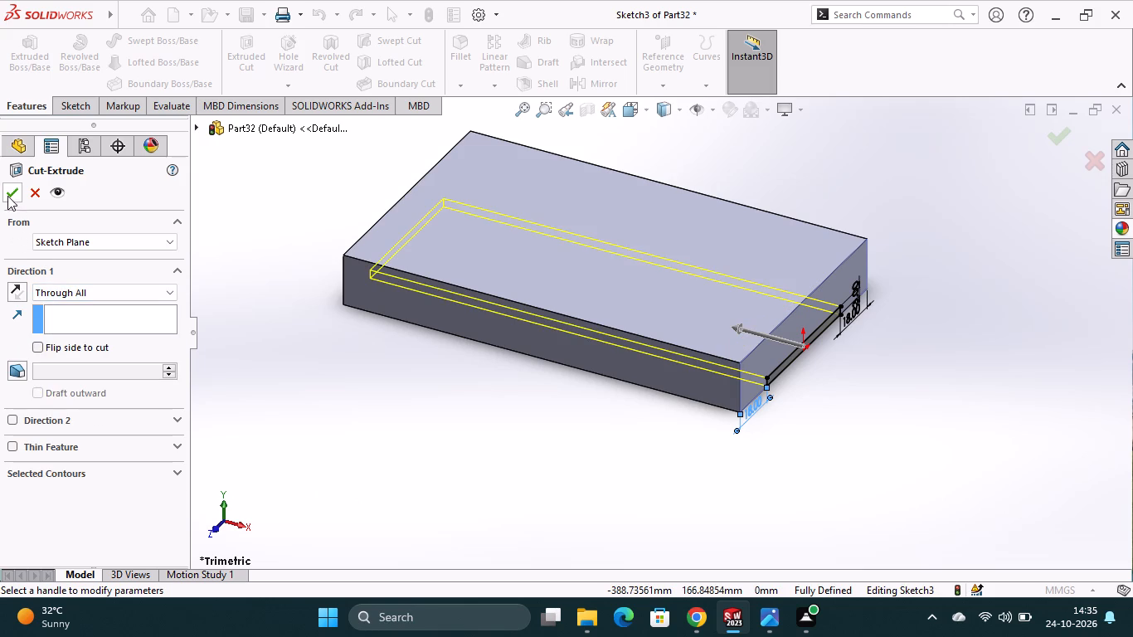
click(7, 196)
click(593, 472)
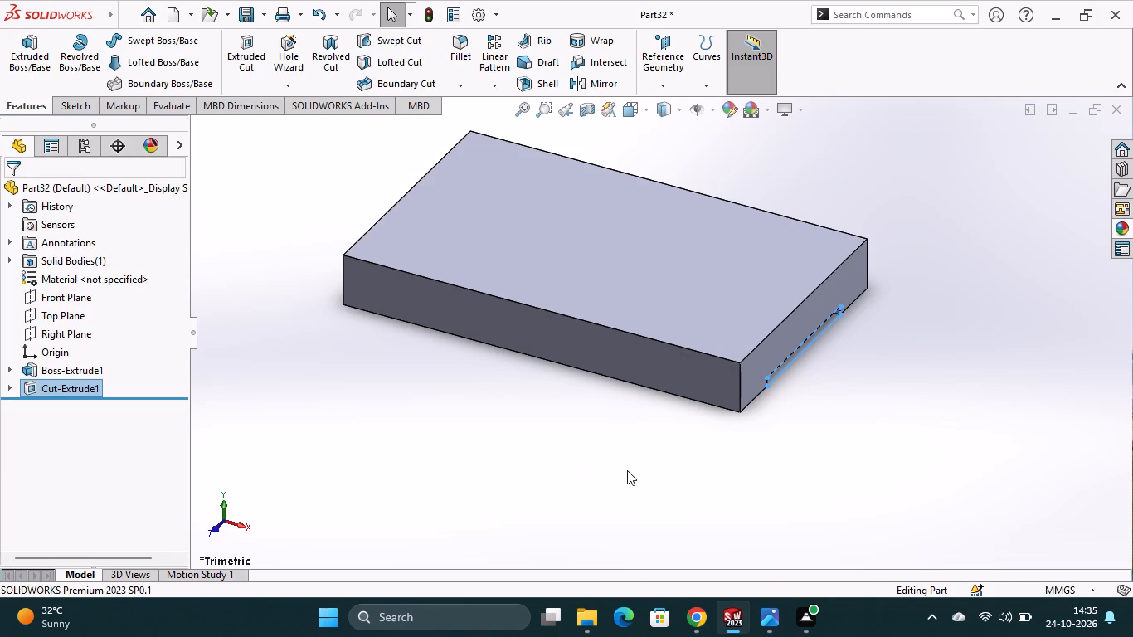
Start a sketch on the block's top face and draw a centreline through the origin across the block's width, extending past both long edges.
click(793, 342)
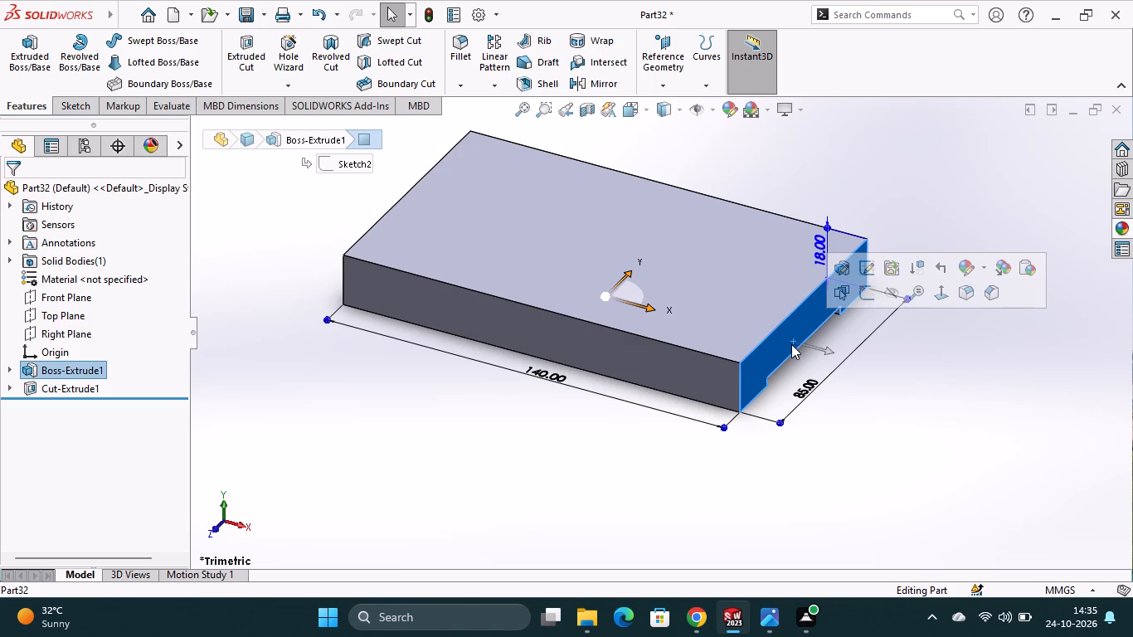
click(718, 275)
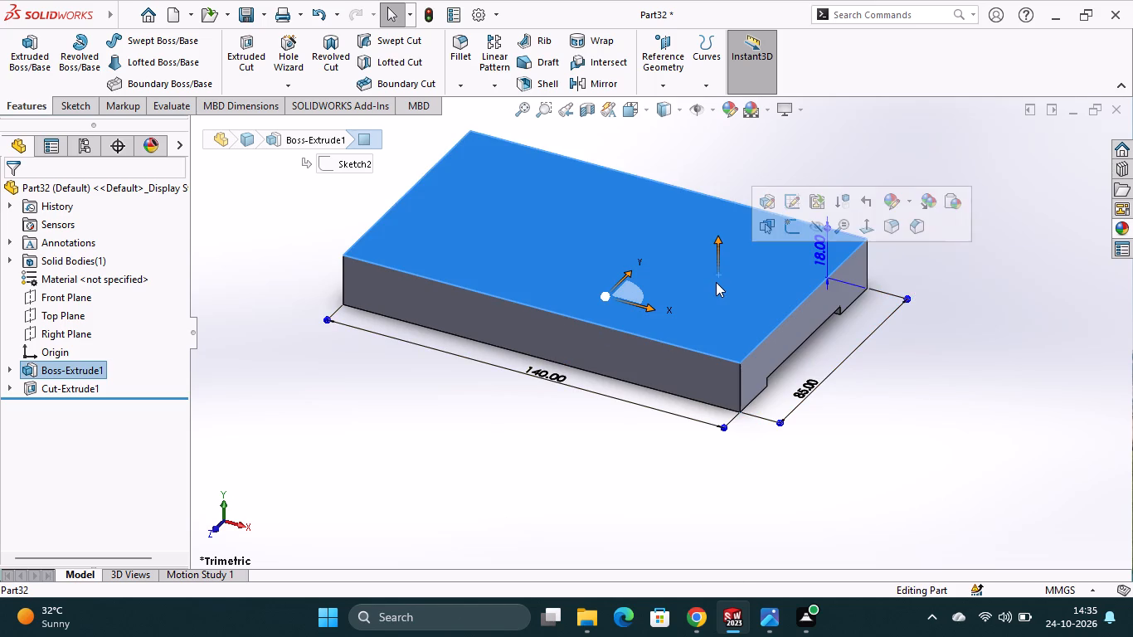
click(795, 224)
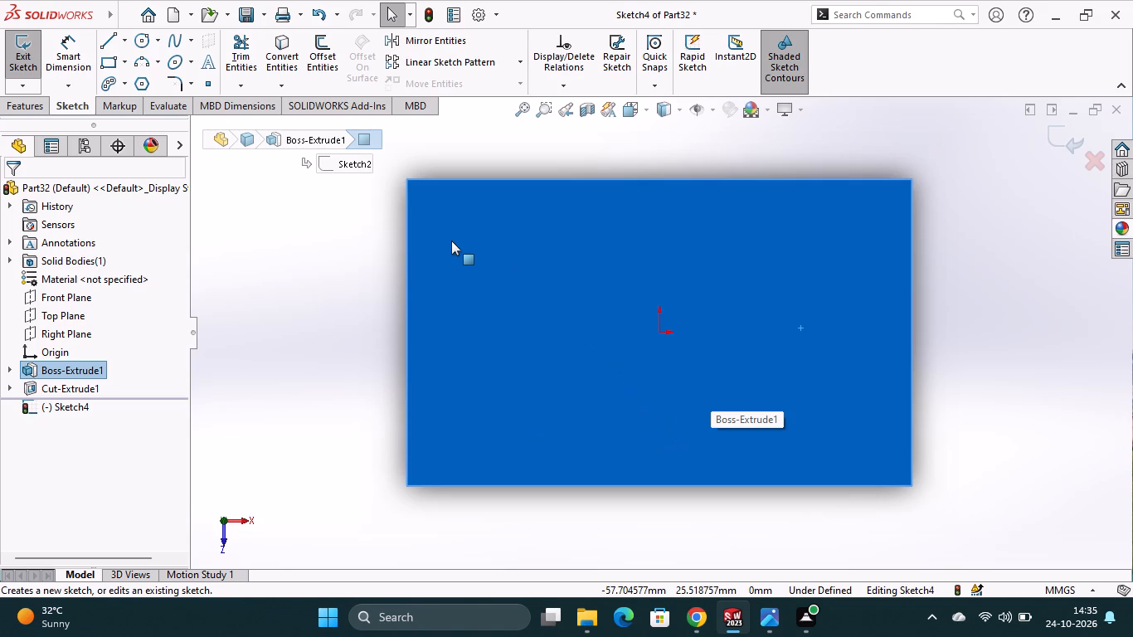
click(124, 48)
click(122, 74)
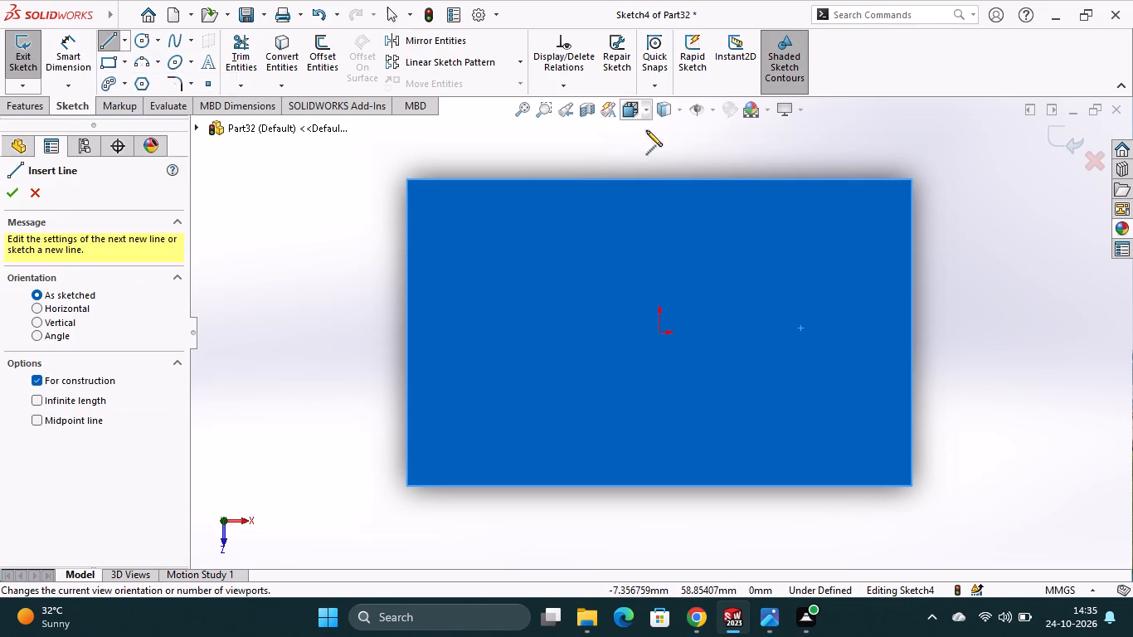
click(663, 153)
click(657, 522)
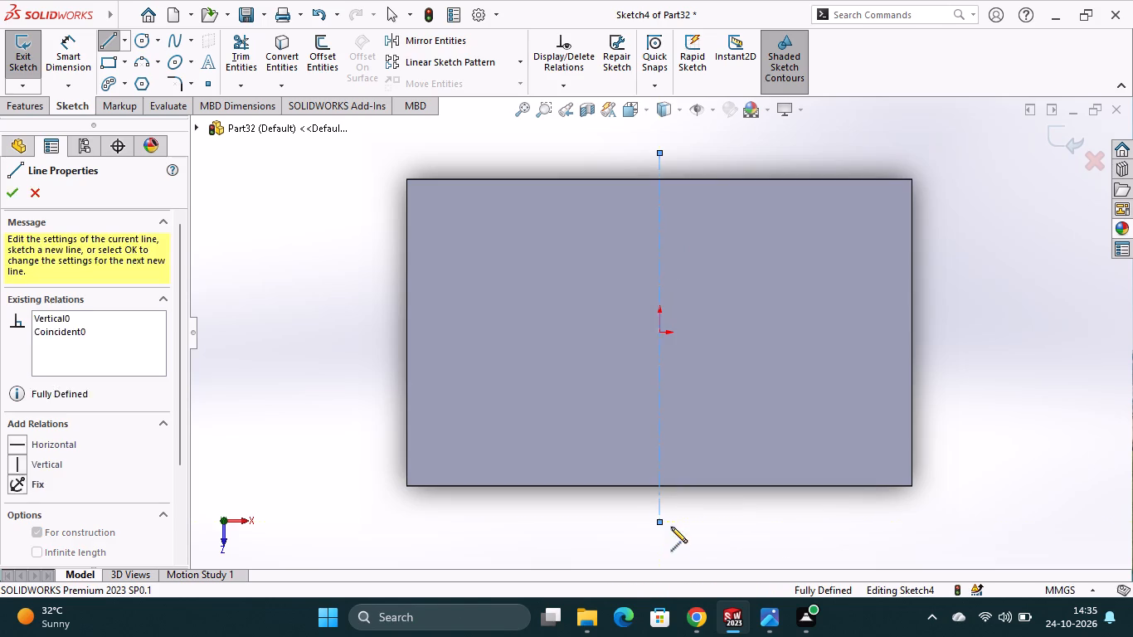
key(Escape)
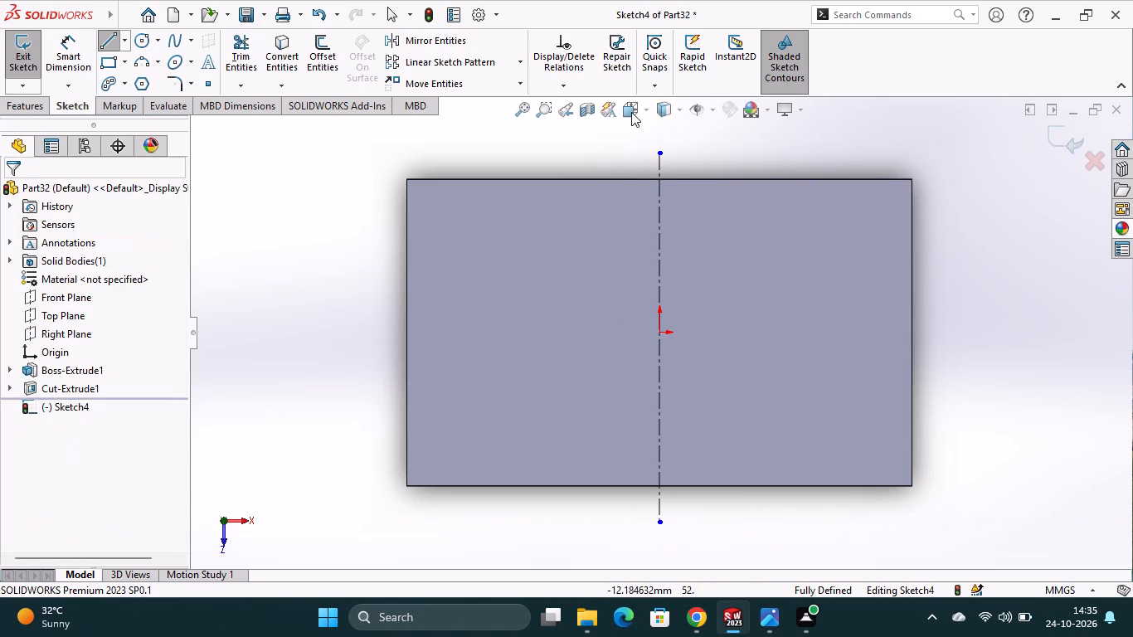
Draw two circles on the top face, one on each side of the centreline, centred about 43 mm and 42 mm from it, 13 mm forward of the origin.
click(643, 111)
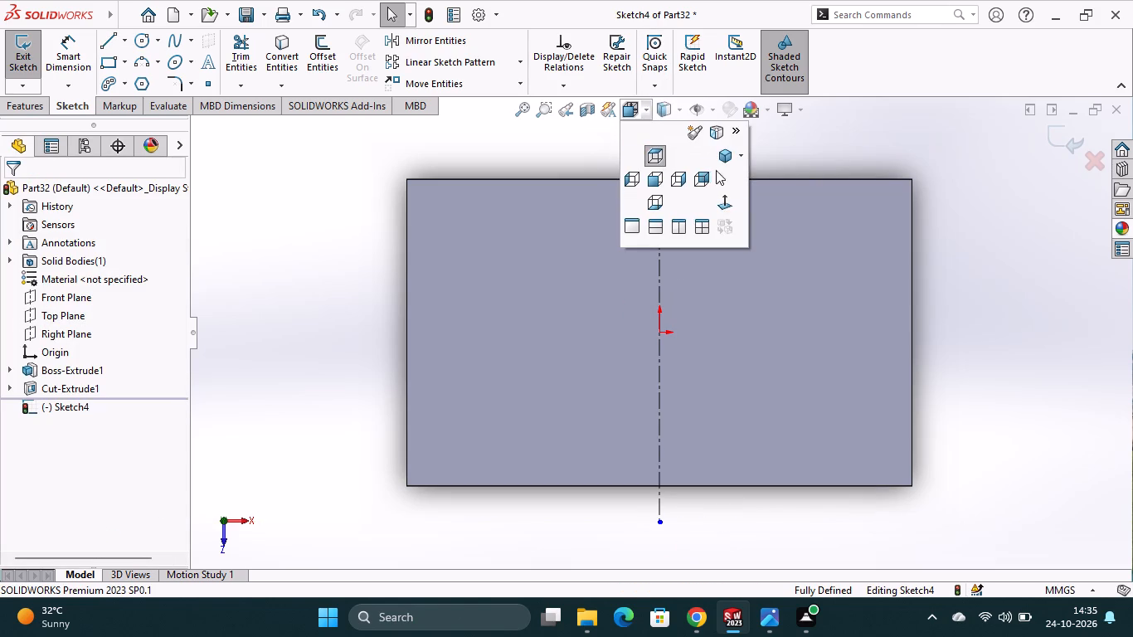
click(719, 159)
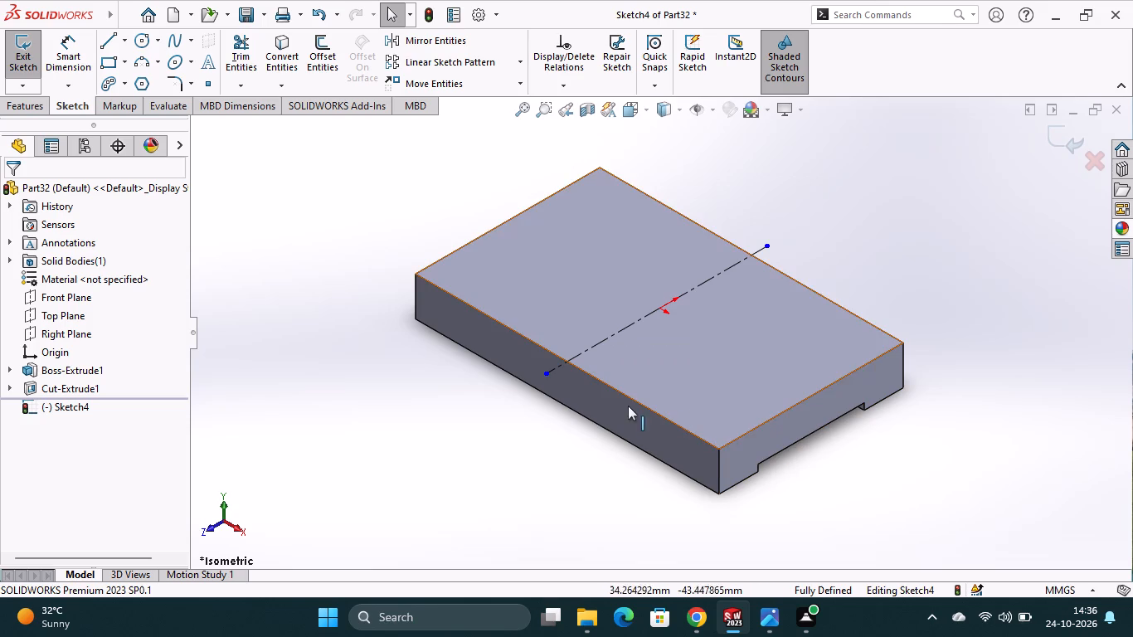
click(649, 367)
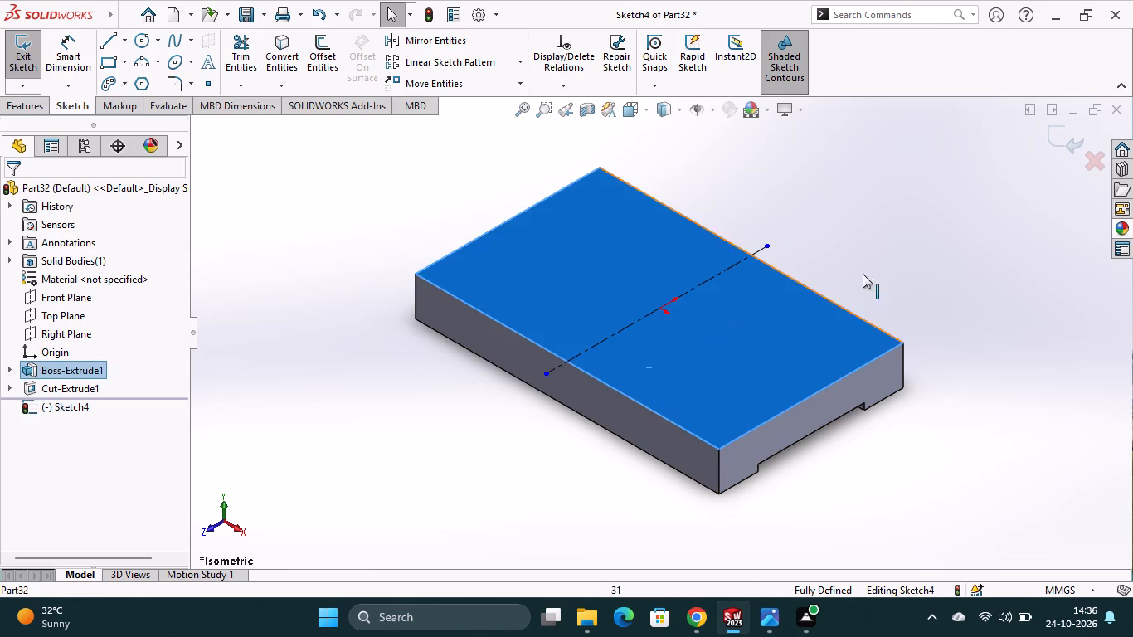
click(649, 112)
click(727, 203)
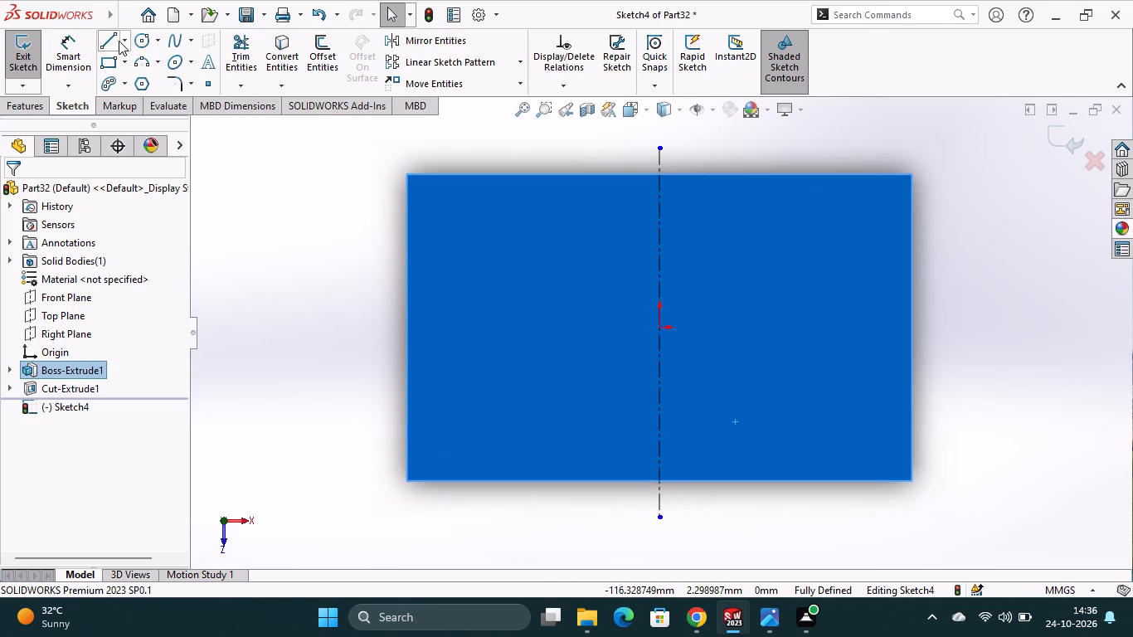
click(141, 41)
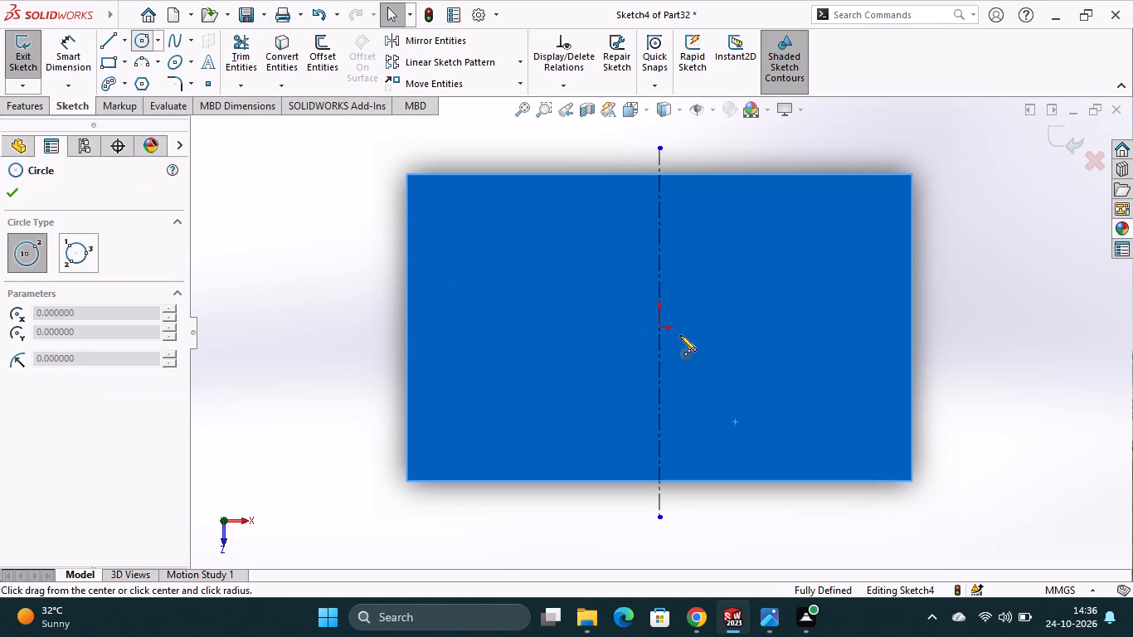
click(504, 375)
click(535, 406)
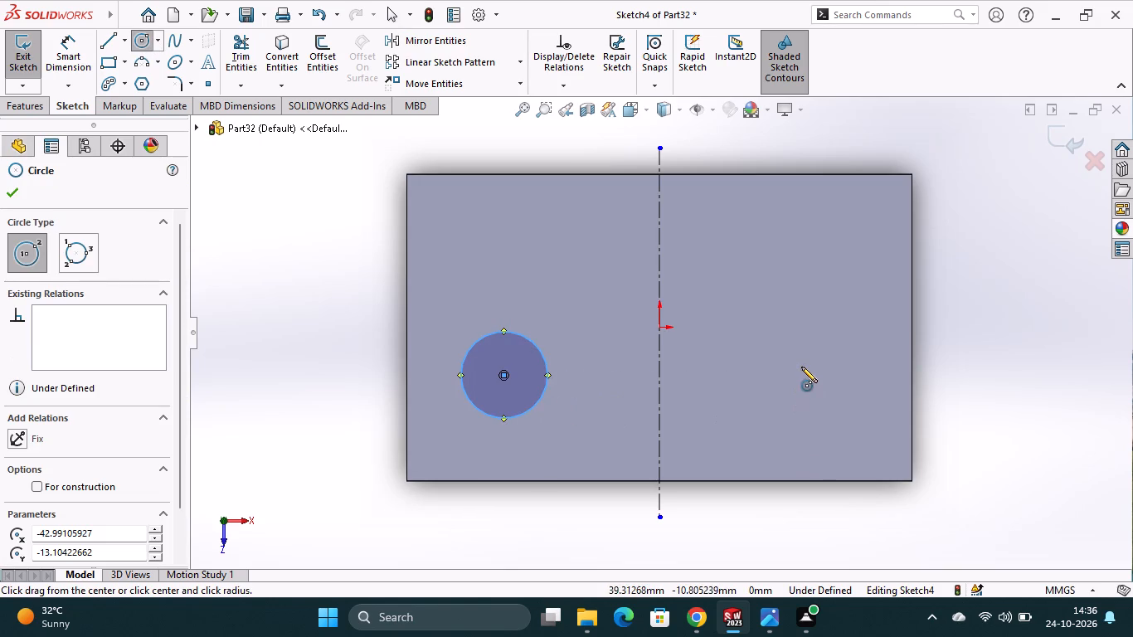
click(812, 374)
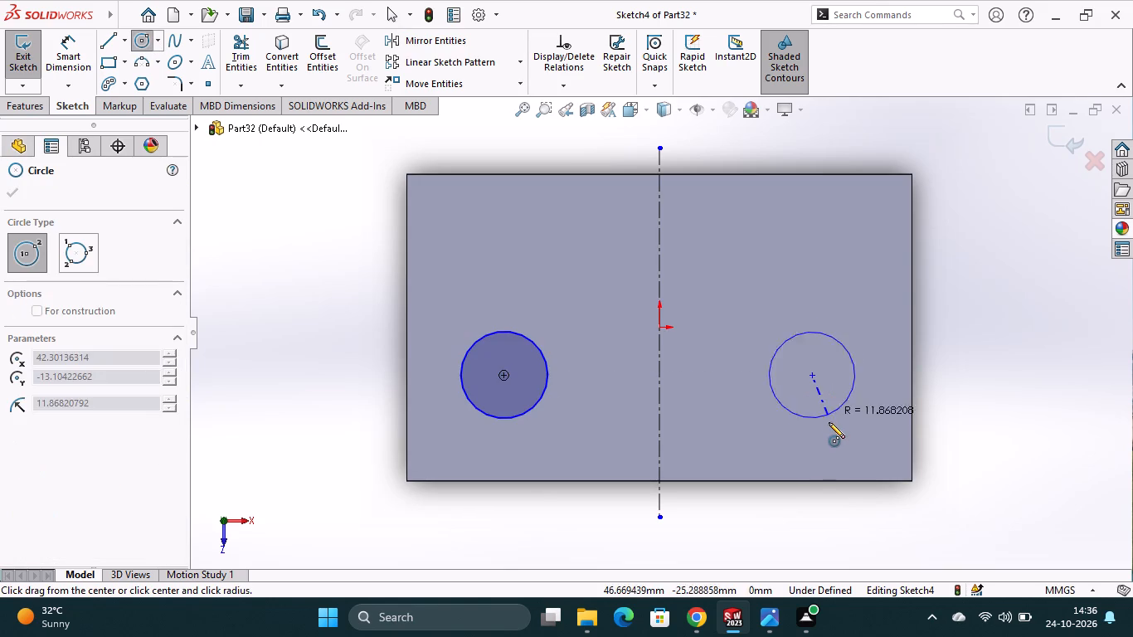
click(829, 422)
key(Escape)
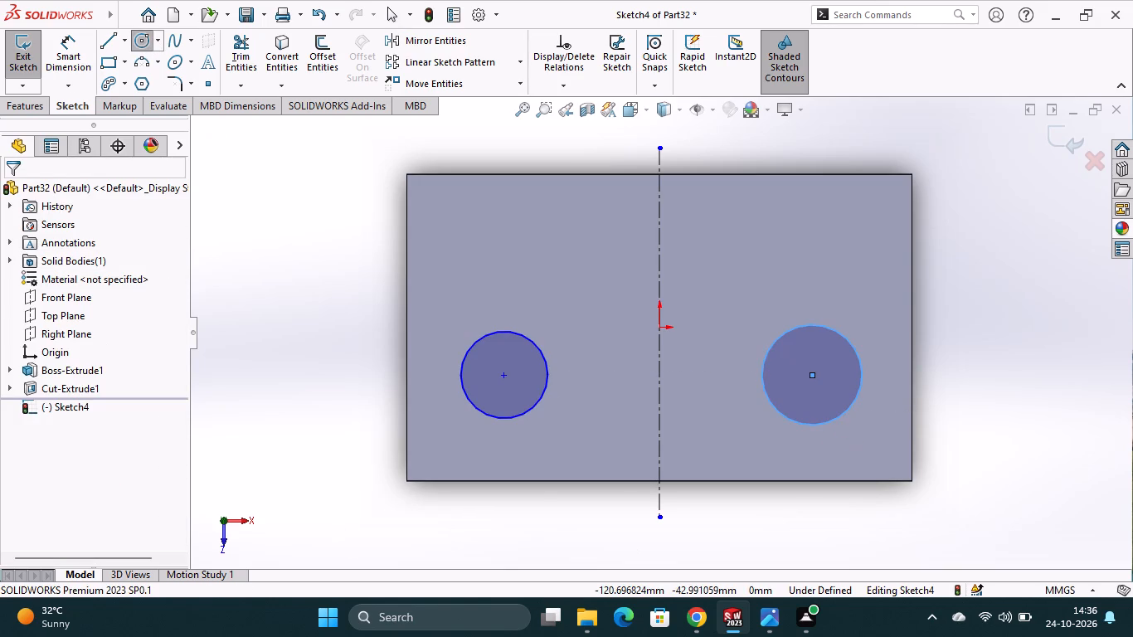
Dimension the distance from the block's left short edge to the left circle's centre to 35 mm.
click(62, 41)
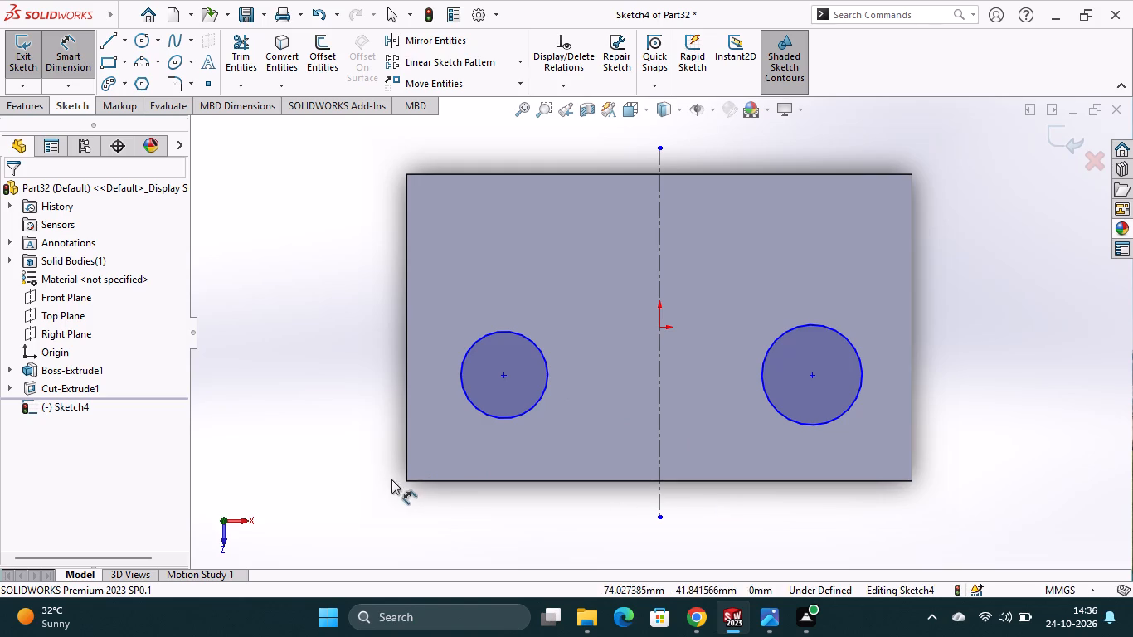
click(406, 477)
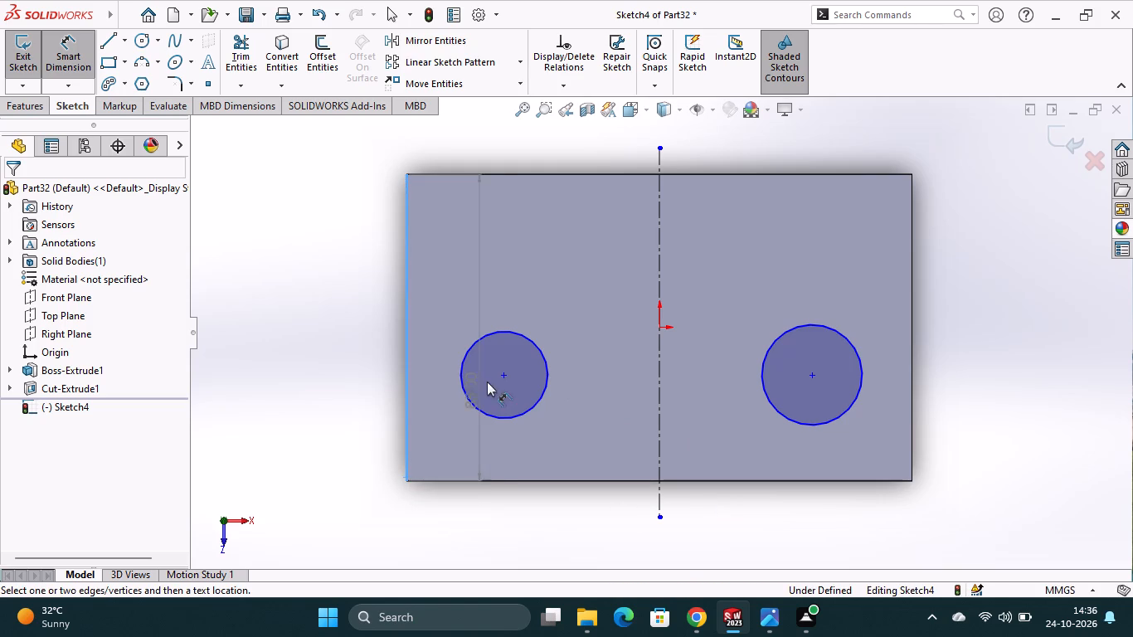
click(504, 374)
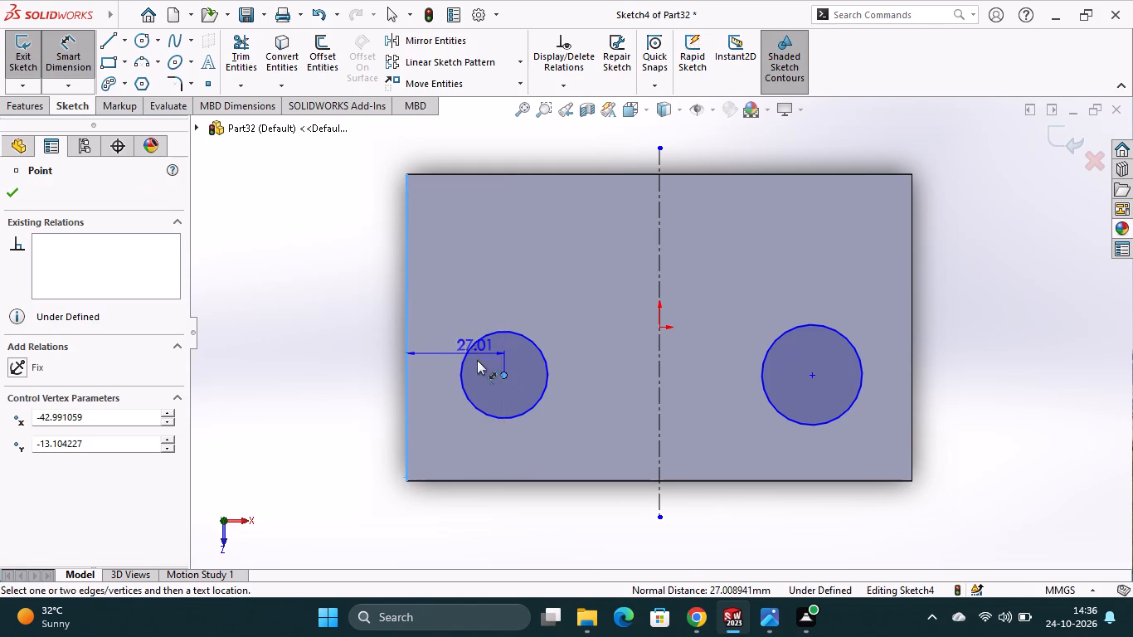
click(498, 449)
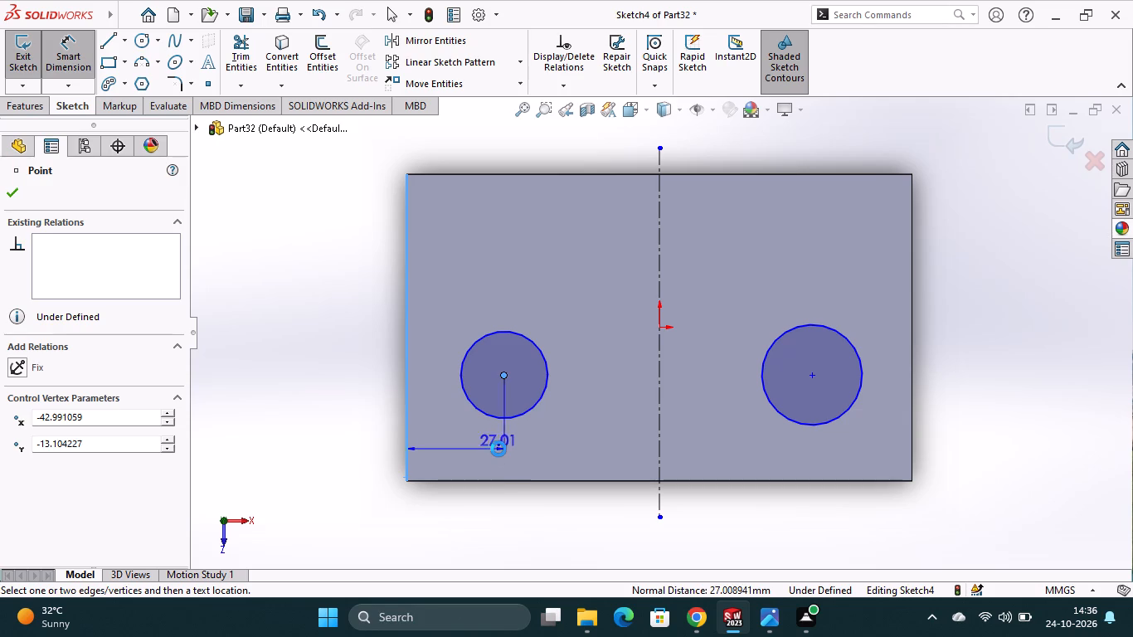
text(35)
key(Return)
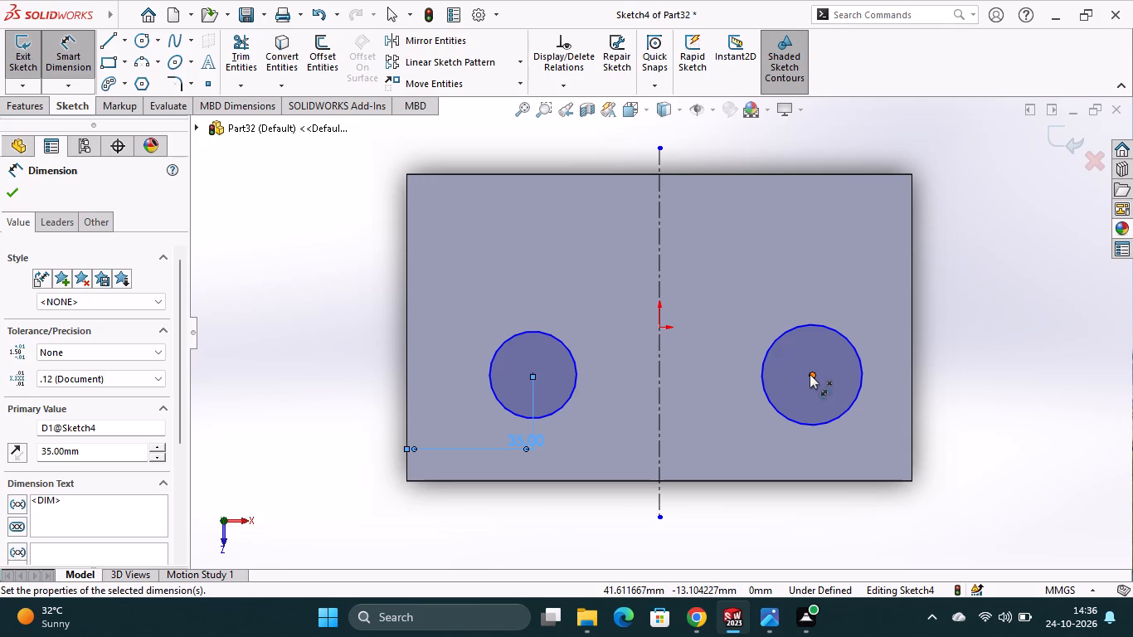
Dimension the spacing between the two circle centres to 70 mm.
click(810, 374)
click(536, 373)
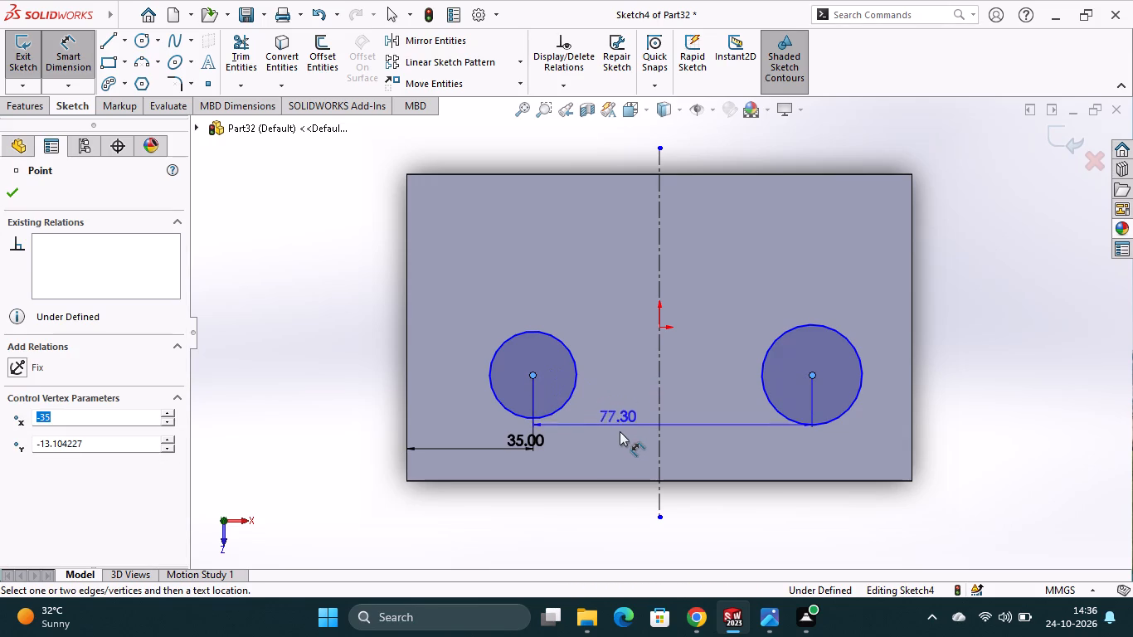
click(622, 440)
text(70)
key(Return)
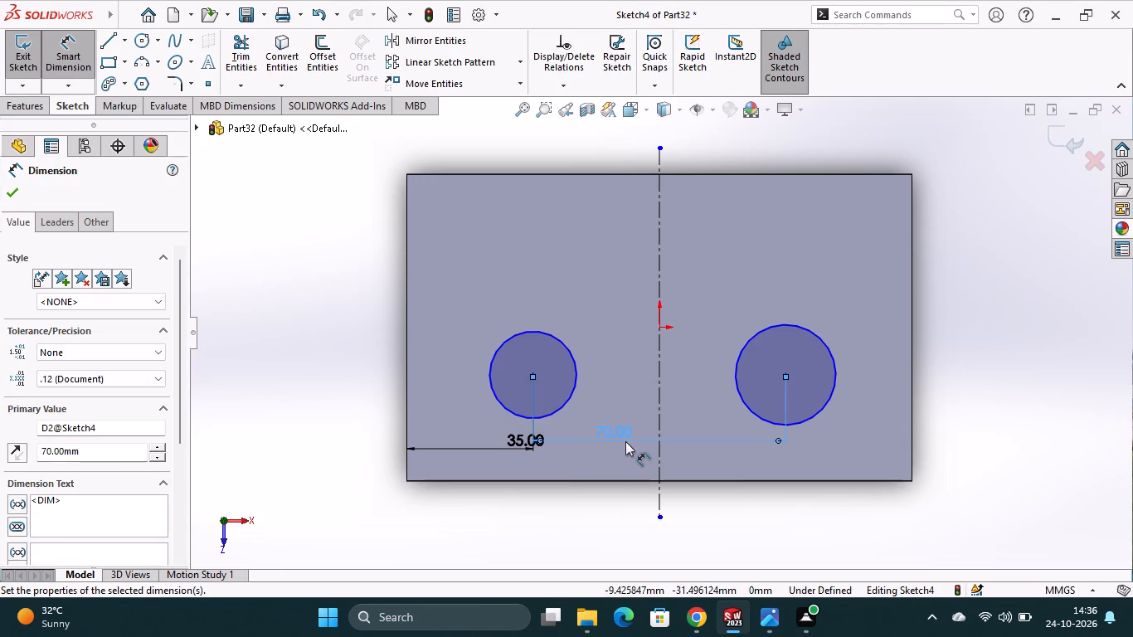
Dimension the distance from the block's front long edge to the right circle's centre to 30 mm.
click(828, 482)
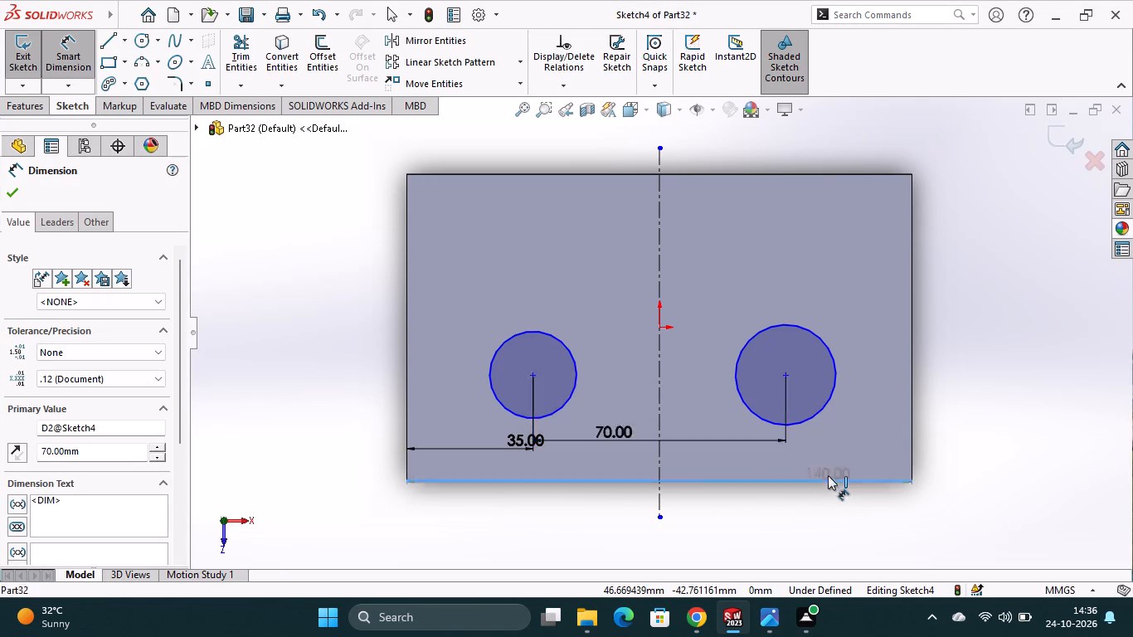
click(785, 376)
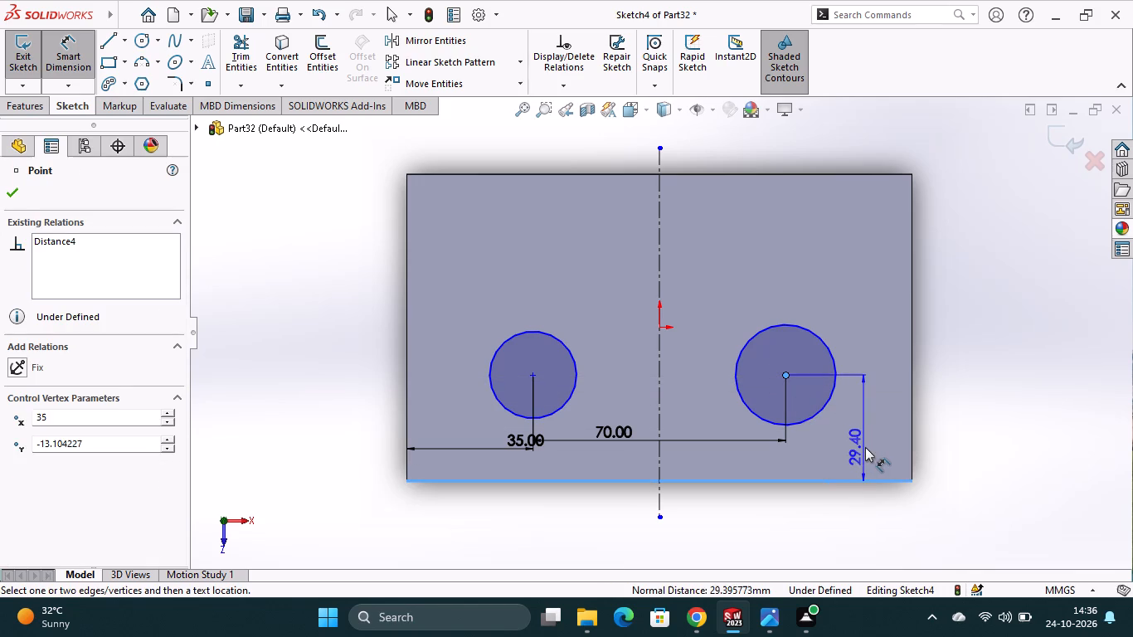
click(867, 438)
text(30)
key(Return)
key(Escape)
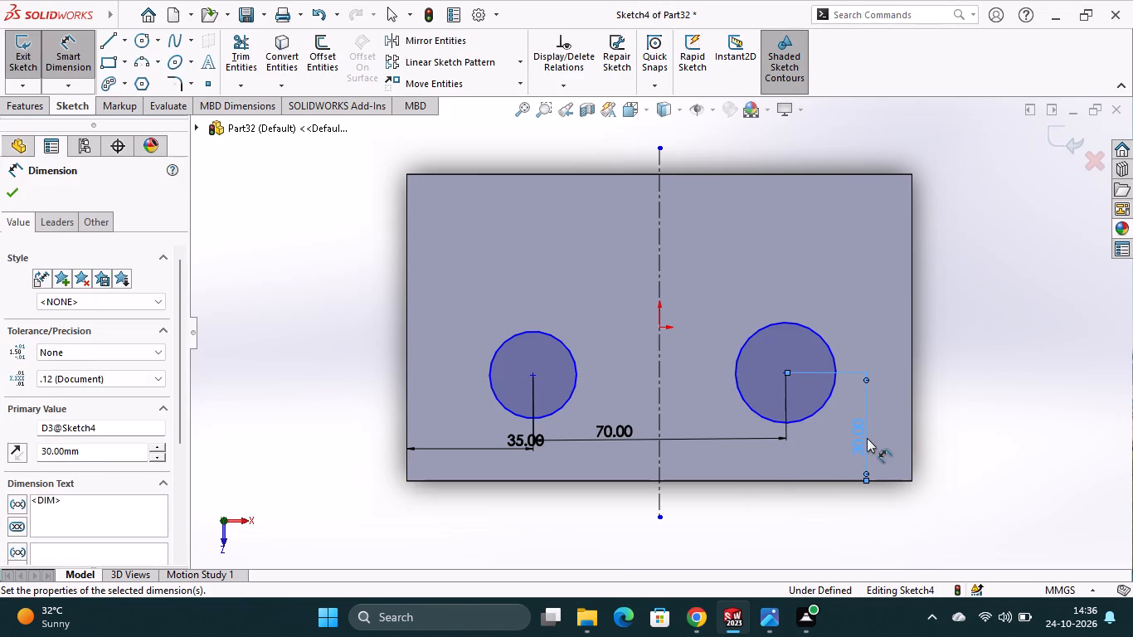
Add a horizontal relation between the two circle centres on the top face.
click(529, 380)
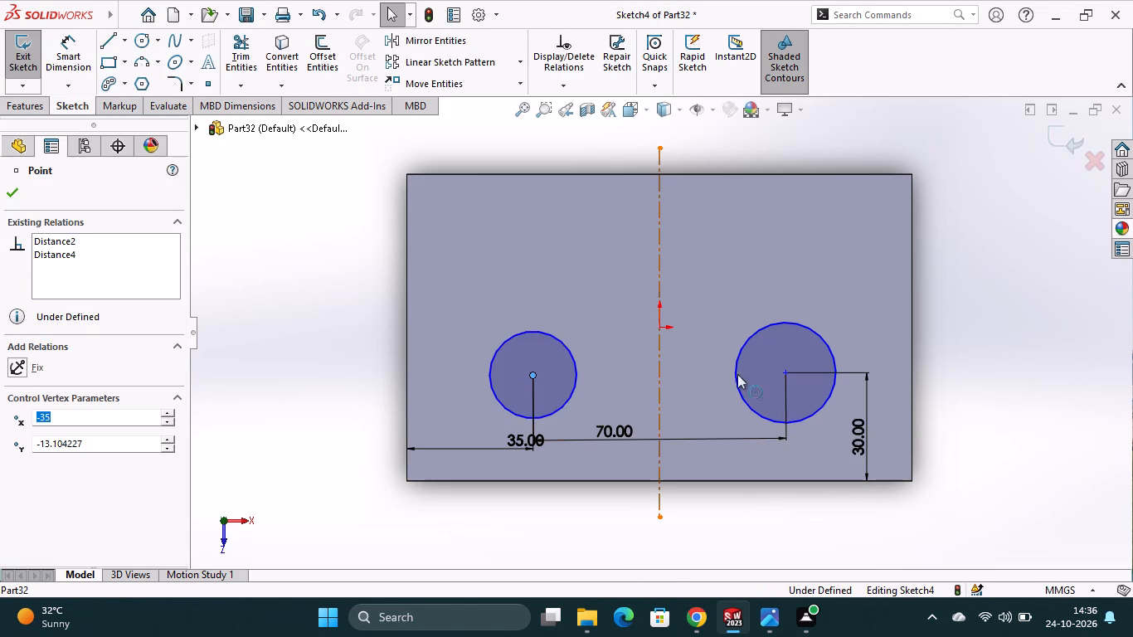
ctrl+click(786, 373)
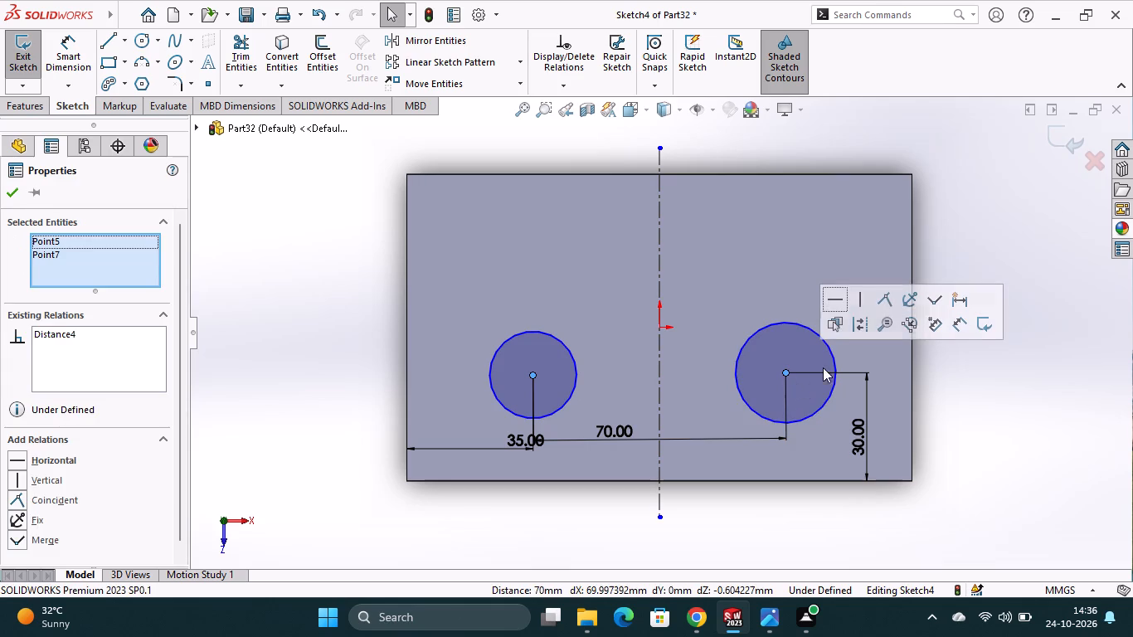
click(829, 299)
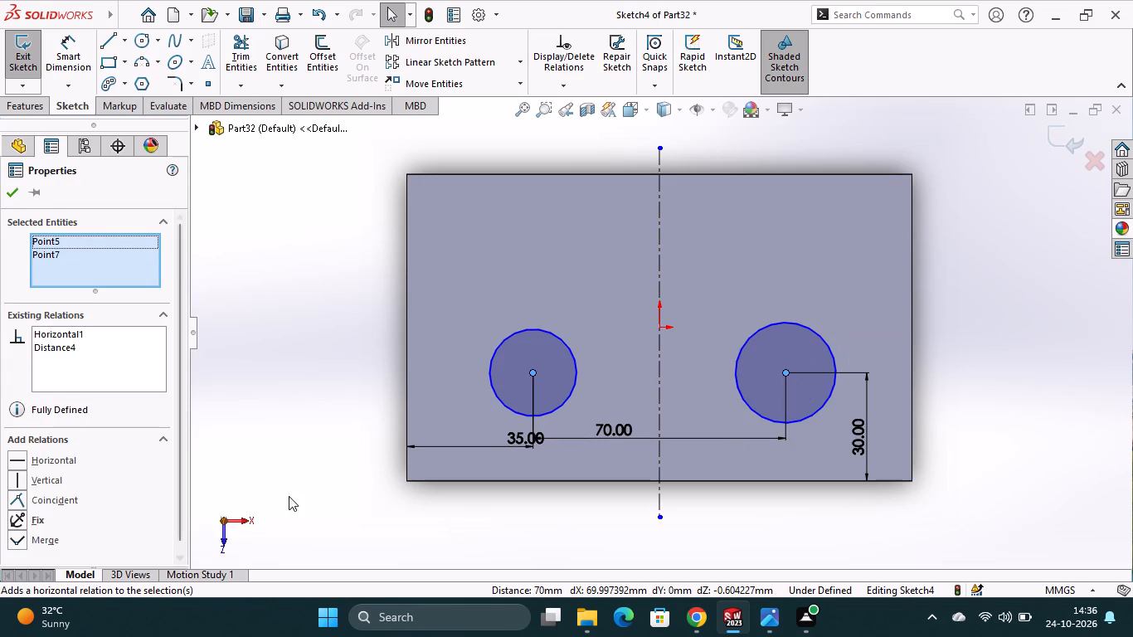
click(314, 476)
Make the two circles on the top face equal in size with an Equal relation.
click(565, 342)
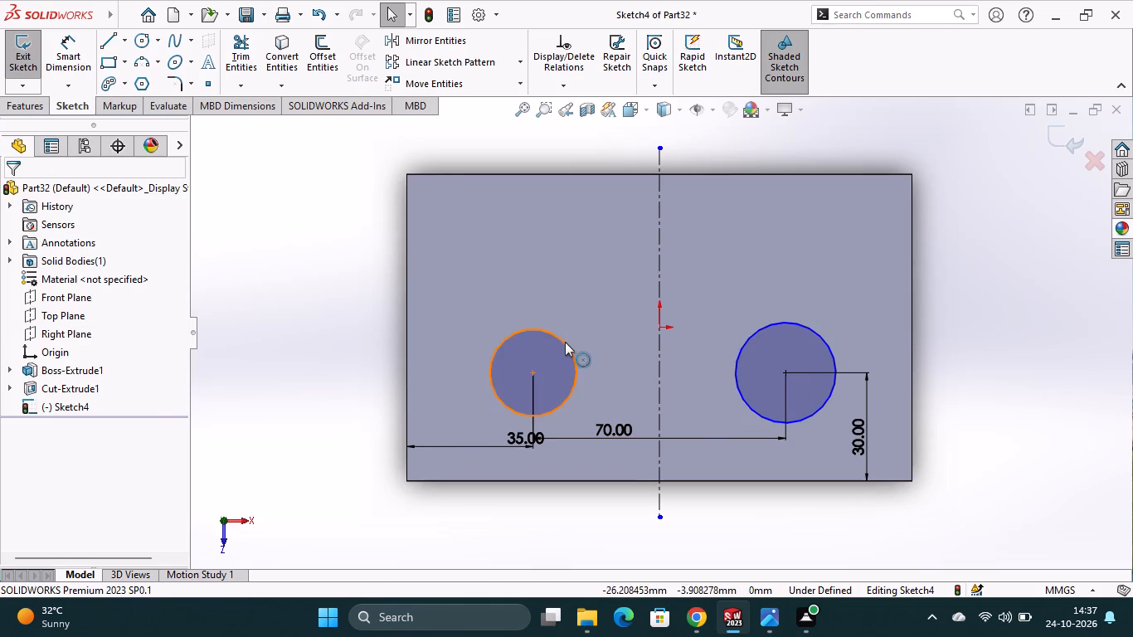
ctrl+click(753, 330)
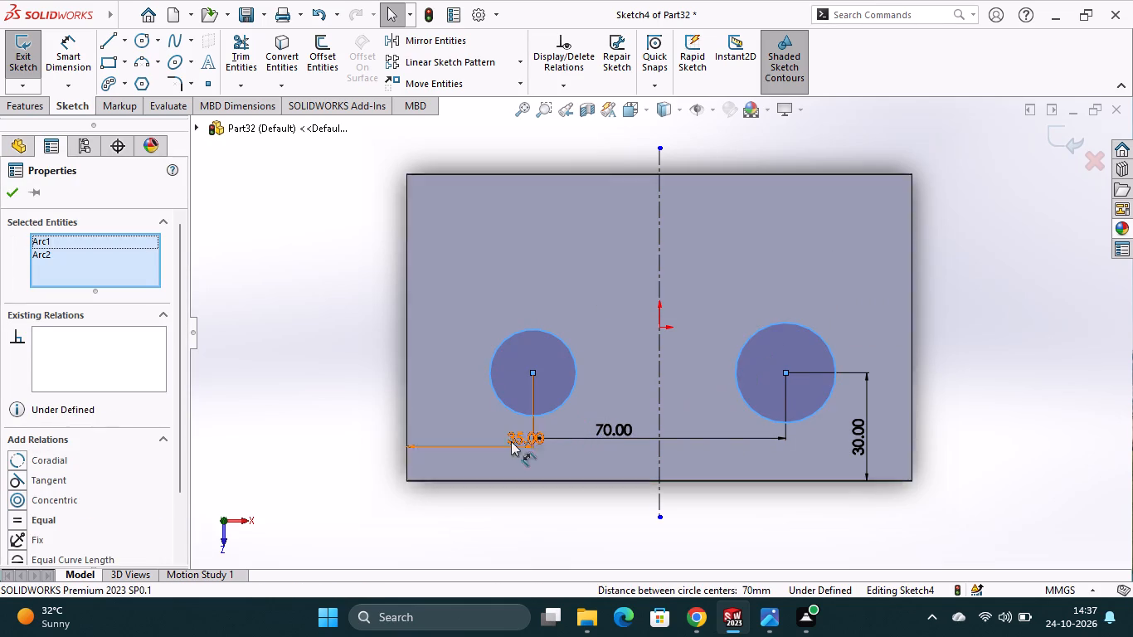
click(13, 518)
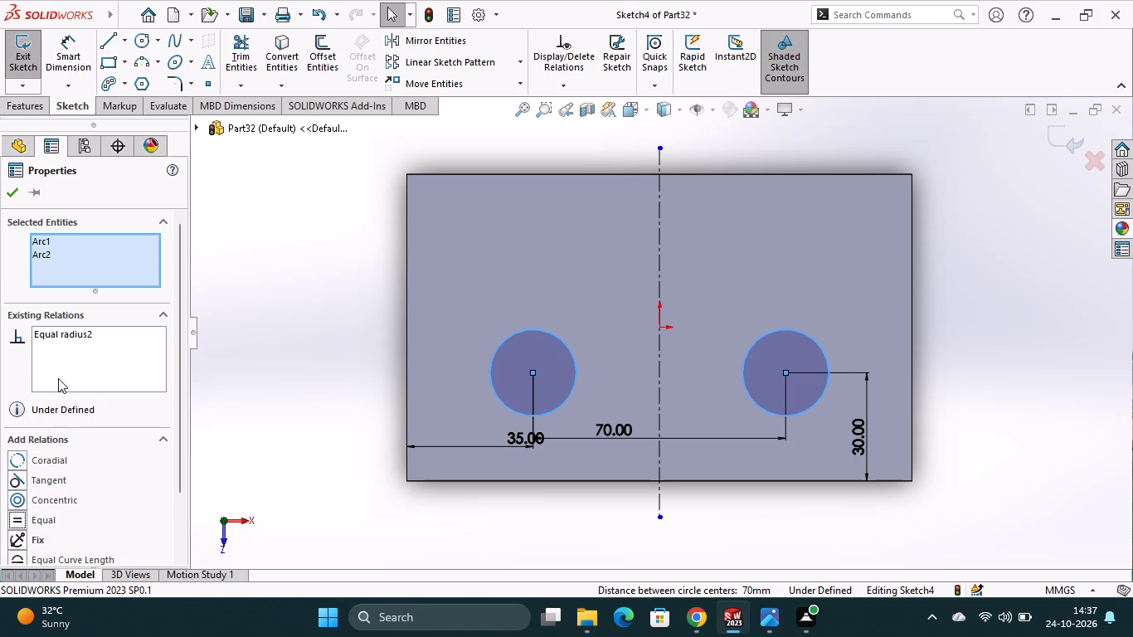
click(11, 197)
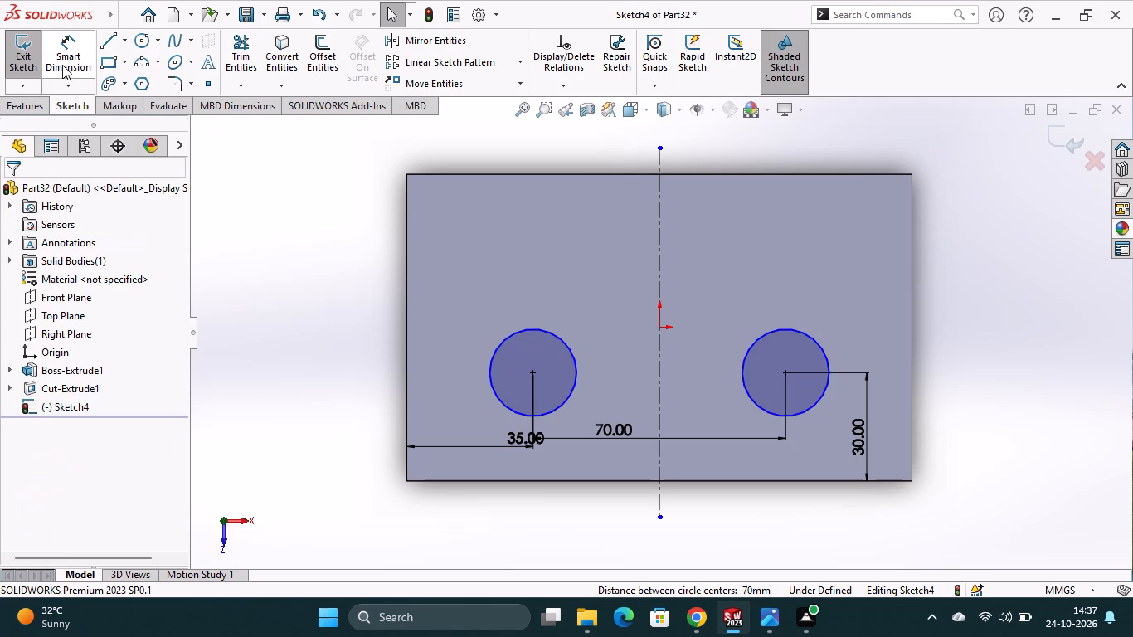
Dimension the left circle's diameter to 16 mm.
click(62, 65)
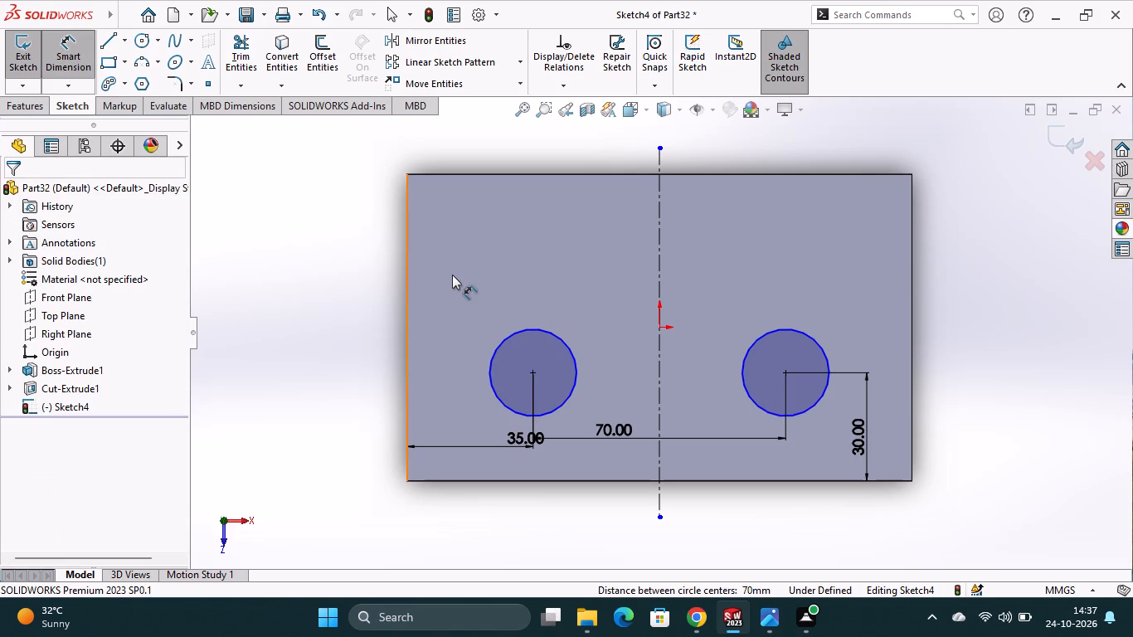
click(535, 334)
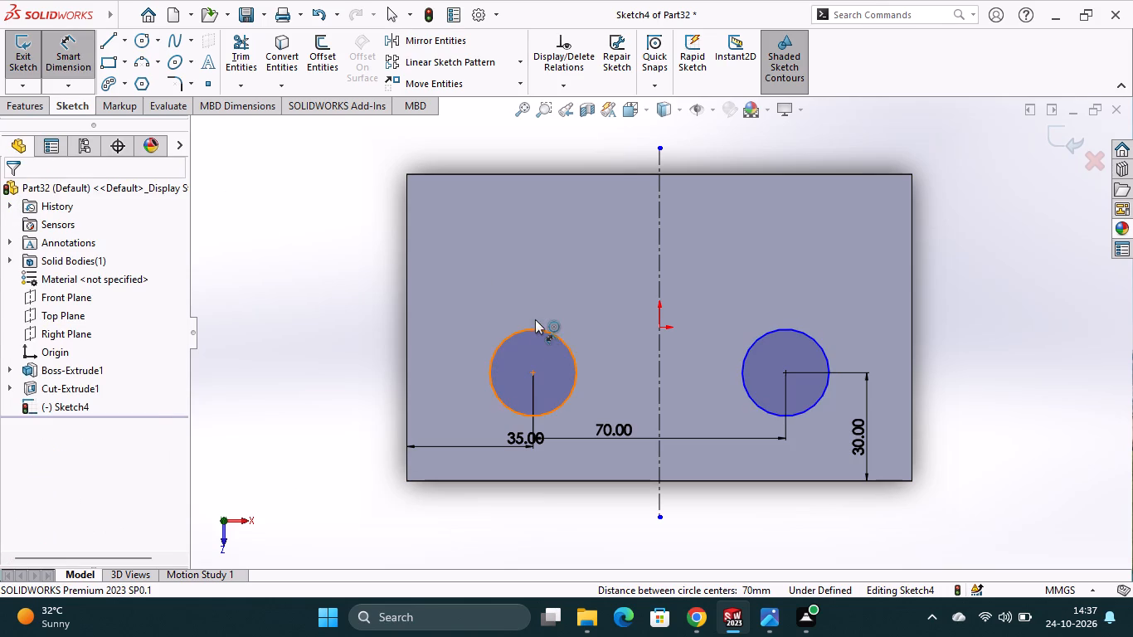
click(542, 301)
text(16)
key(Return)
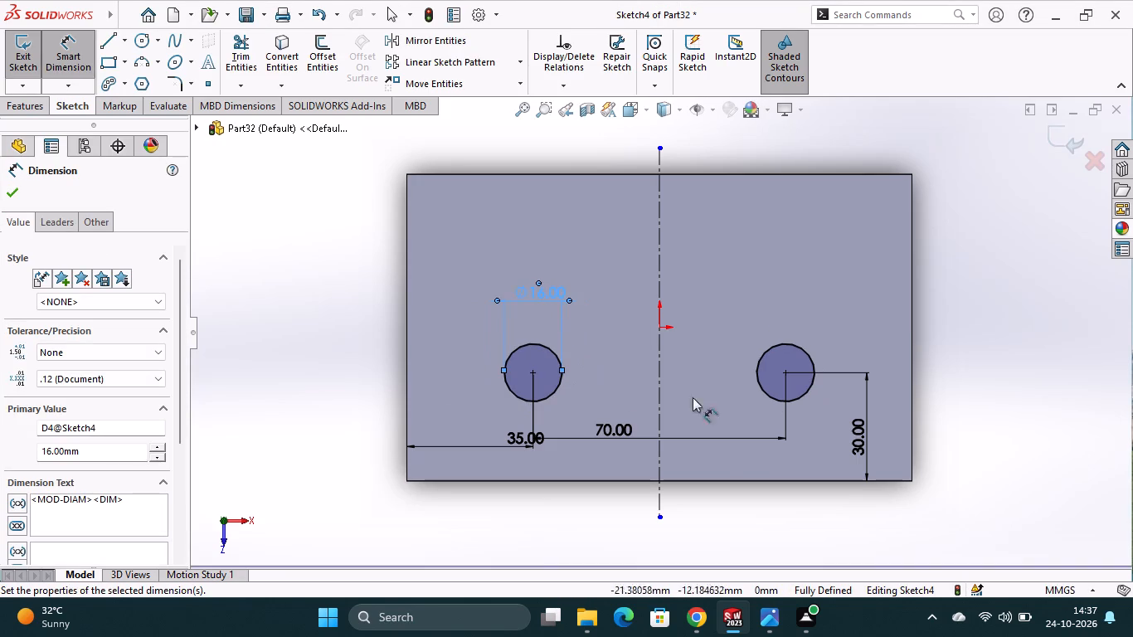
click(13, 193)
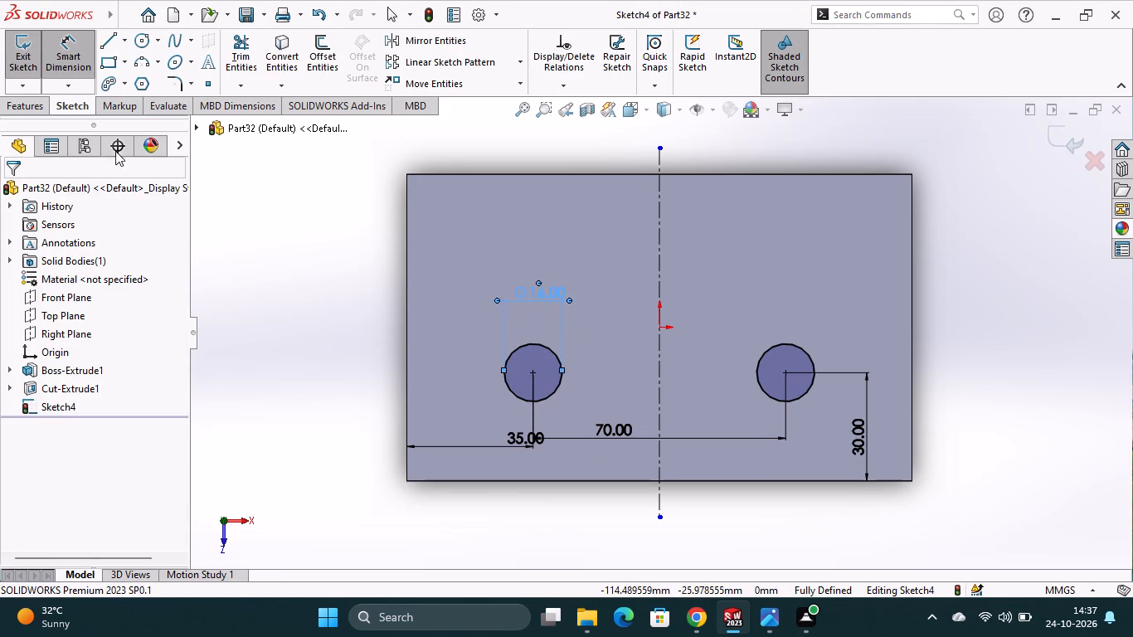
Cut-extrude both circles Through All from the sketch plane down through the block.
click(32, 105)
click(247, 56)
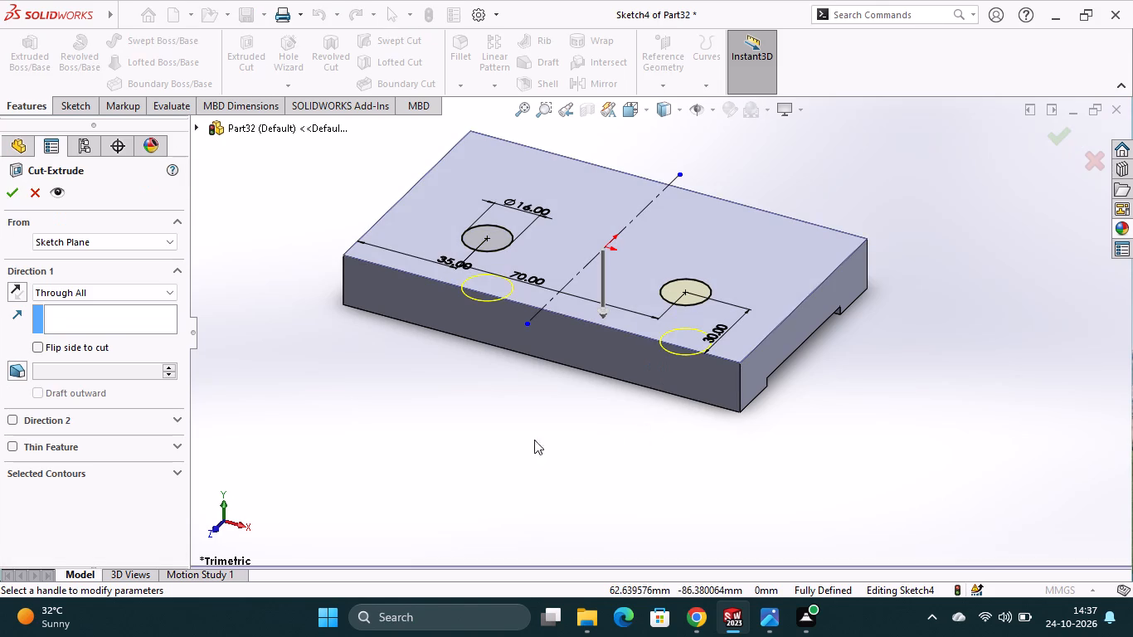
middle_drag(704, 433, 636, 357)
scroll(635, 335, down, 1)
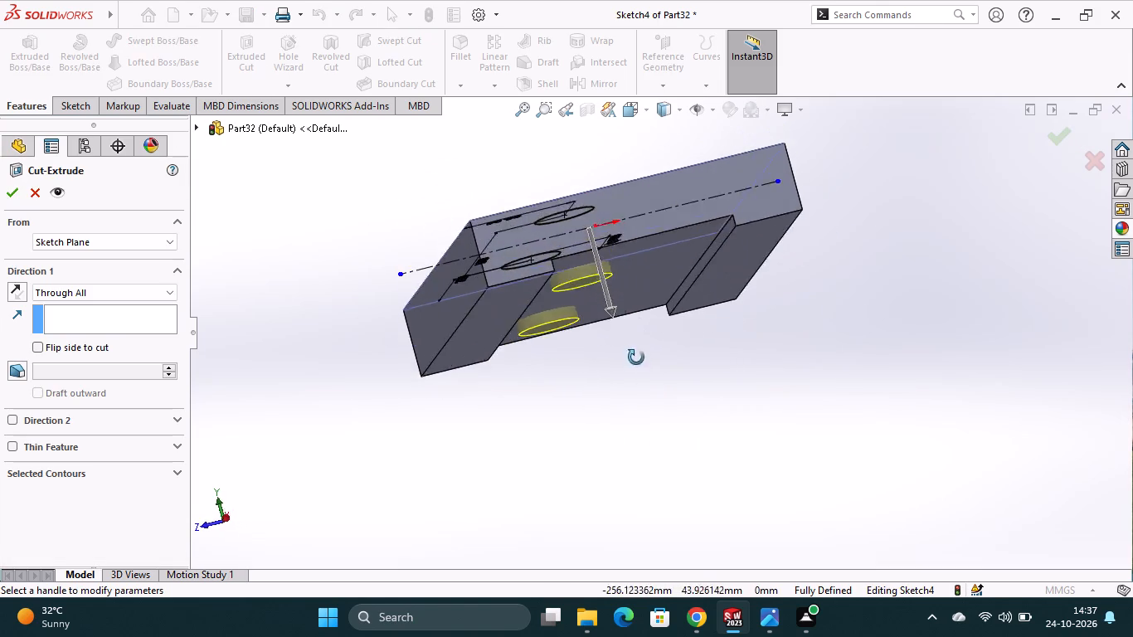
middle_drag(636, 357, 643, 387)
click(11, 199)
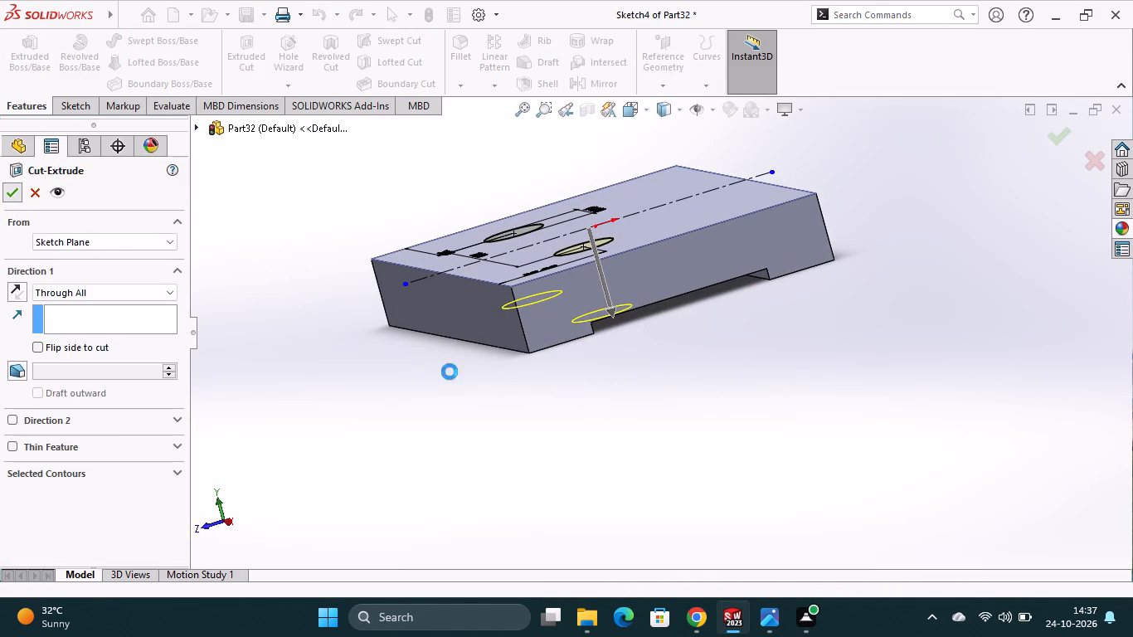
Start a new sketch on the block's rear long side face.
scroll(600, 424, up, 2)
middle_drag(640, 411, 698, 456)
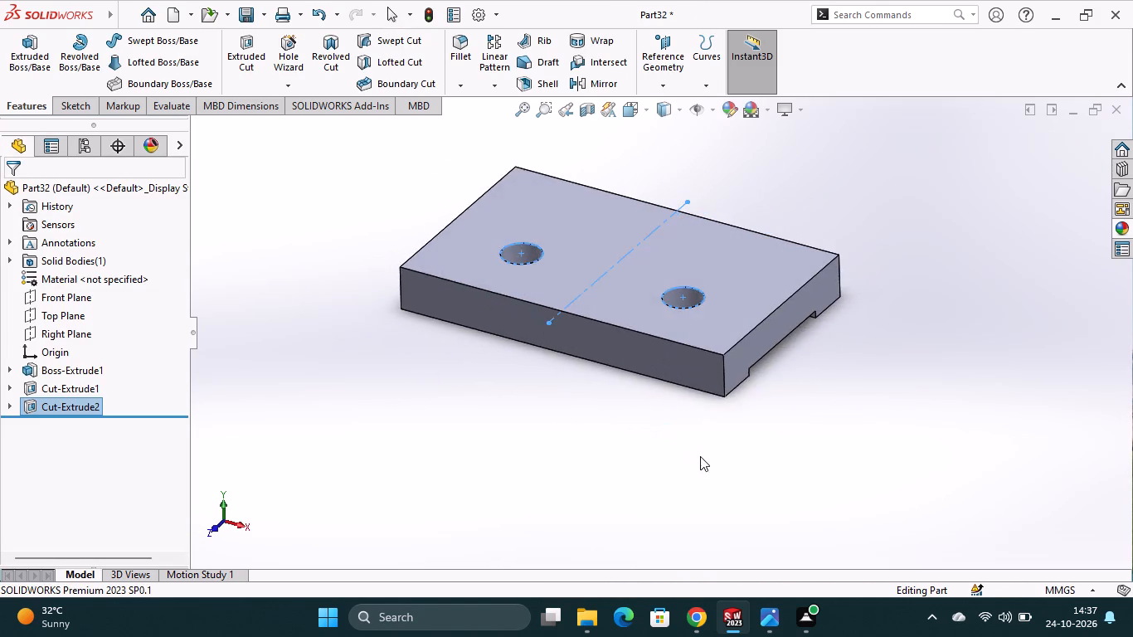
scroll(692, 441, up, 2)
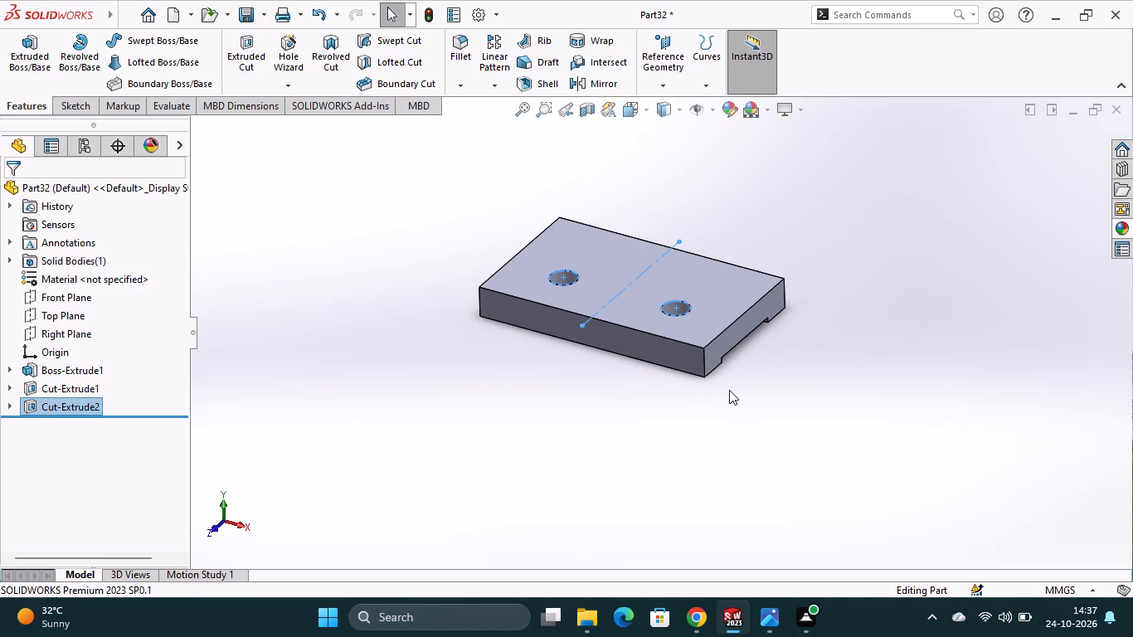
middle_drag(817, 349, 725, 419)
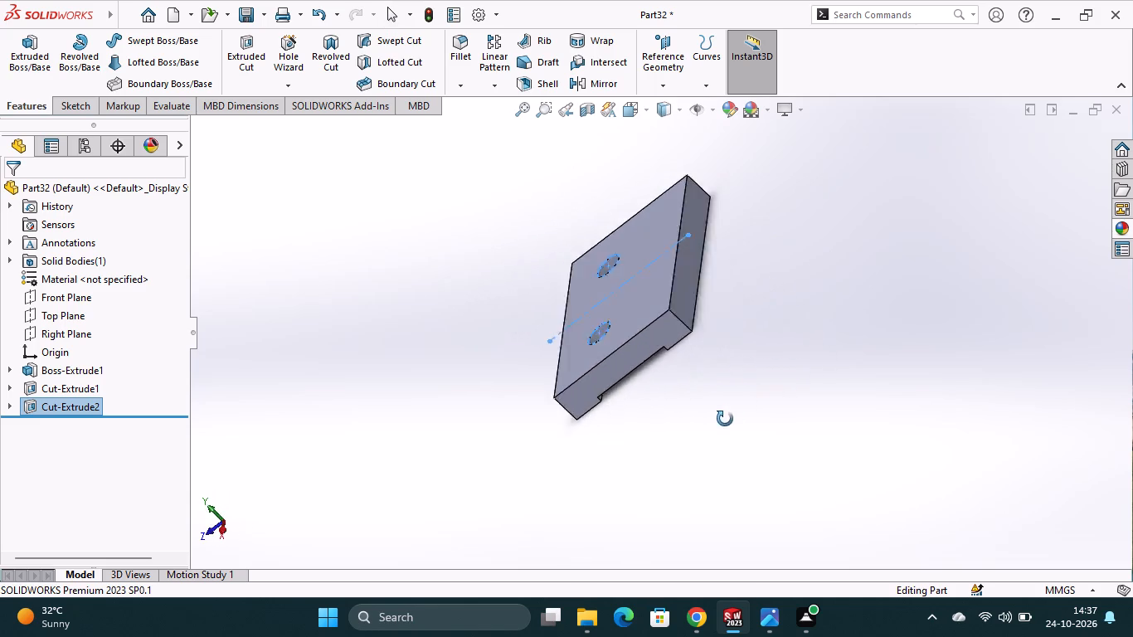
middle_drag(725, 419, 643, 439)
middle_drag(688, 354, 707, 399)
click(669, 257)
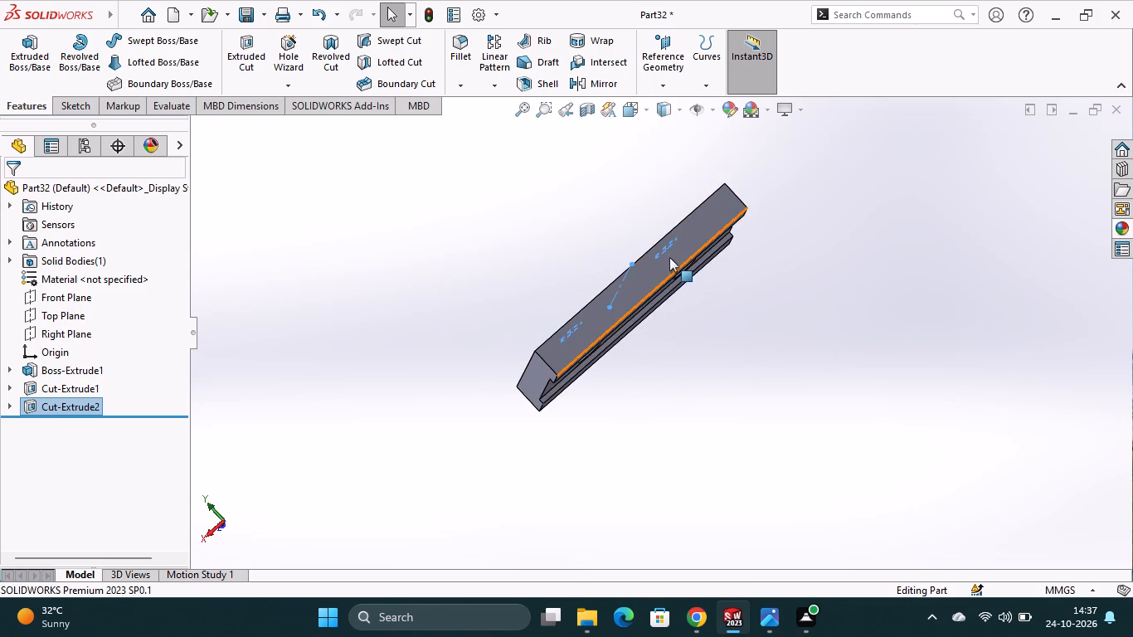
click(738, 211)
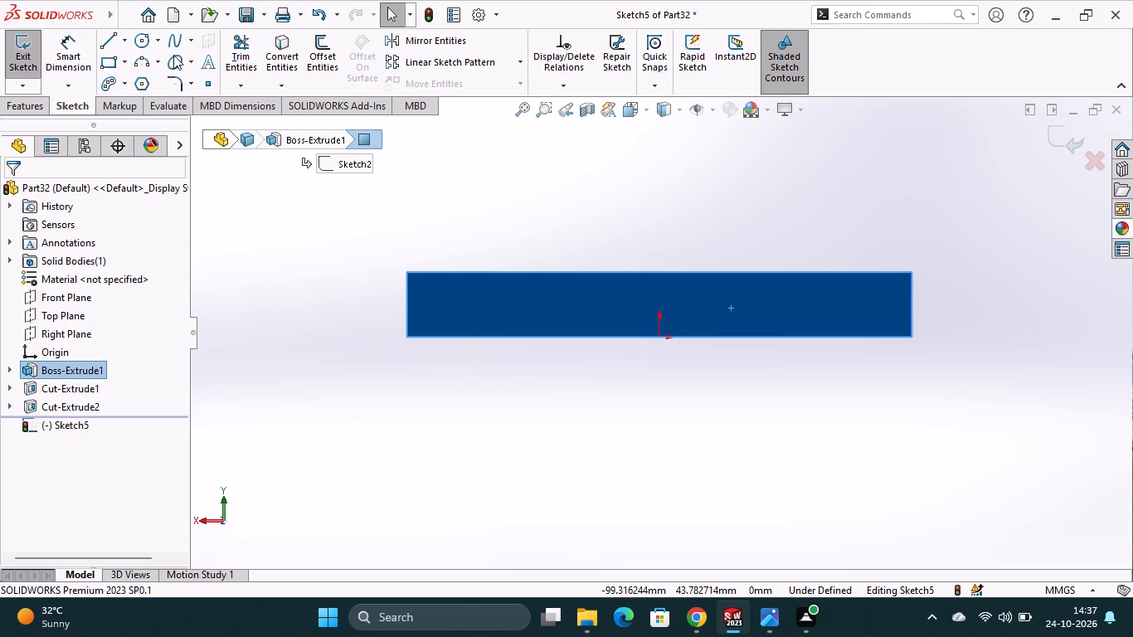
Draw connected centrelines from the top-left corner: about 22 mm along the edge, about 45 mm up, sloping upward, vertically down, and along to the top-right corner.
click(123, 37)
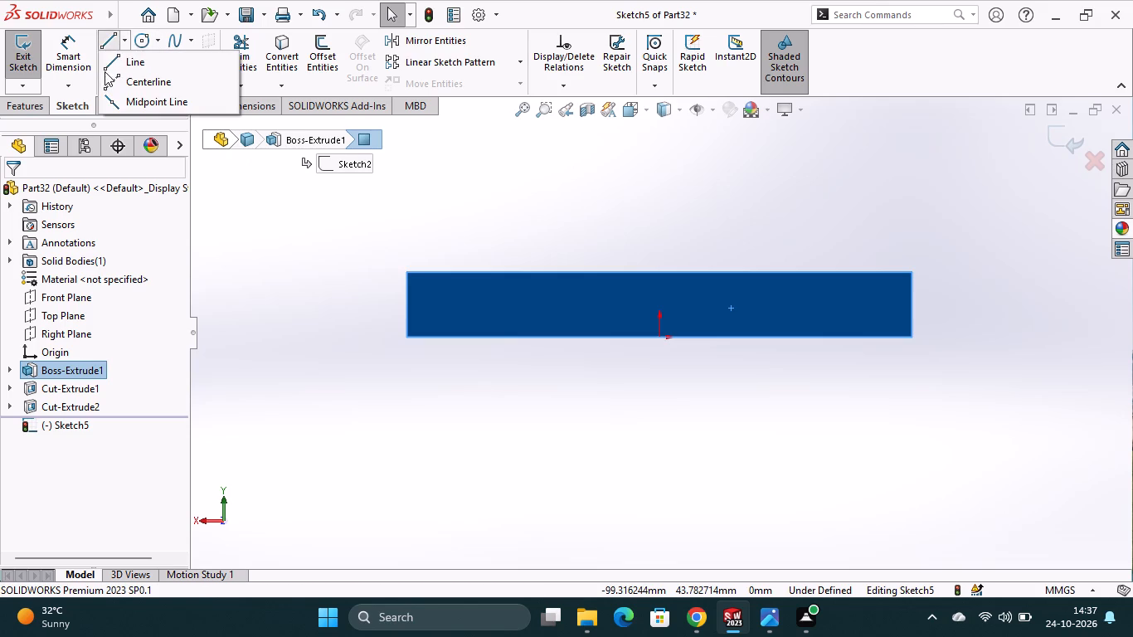
click(102, 81)
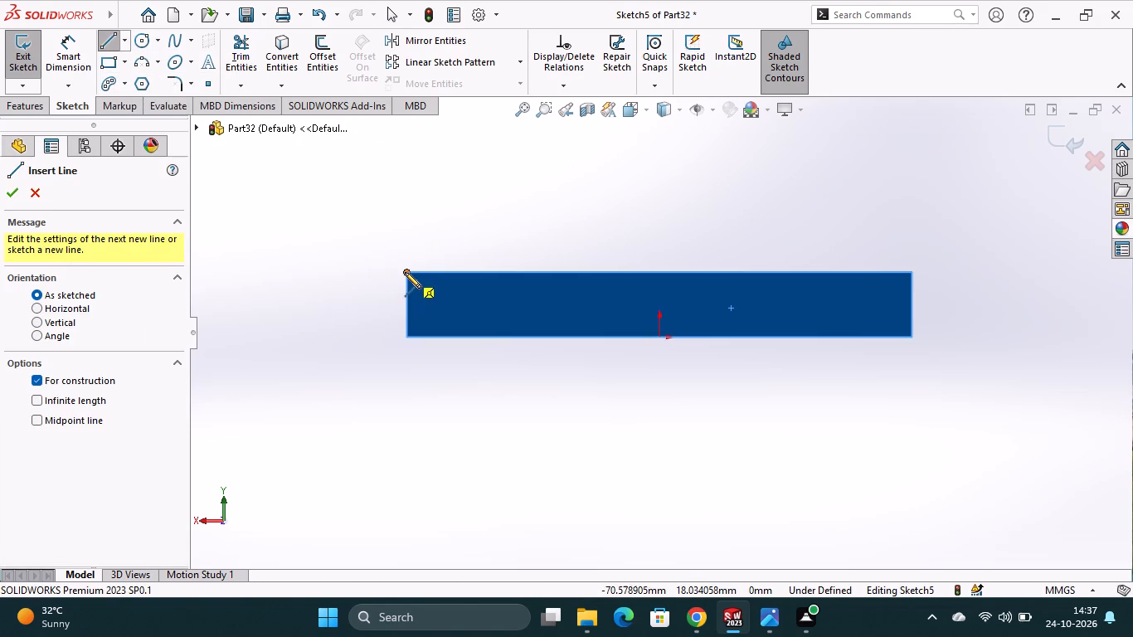
click(404, 272)
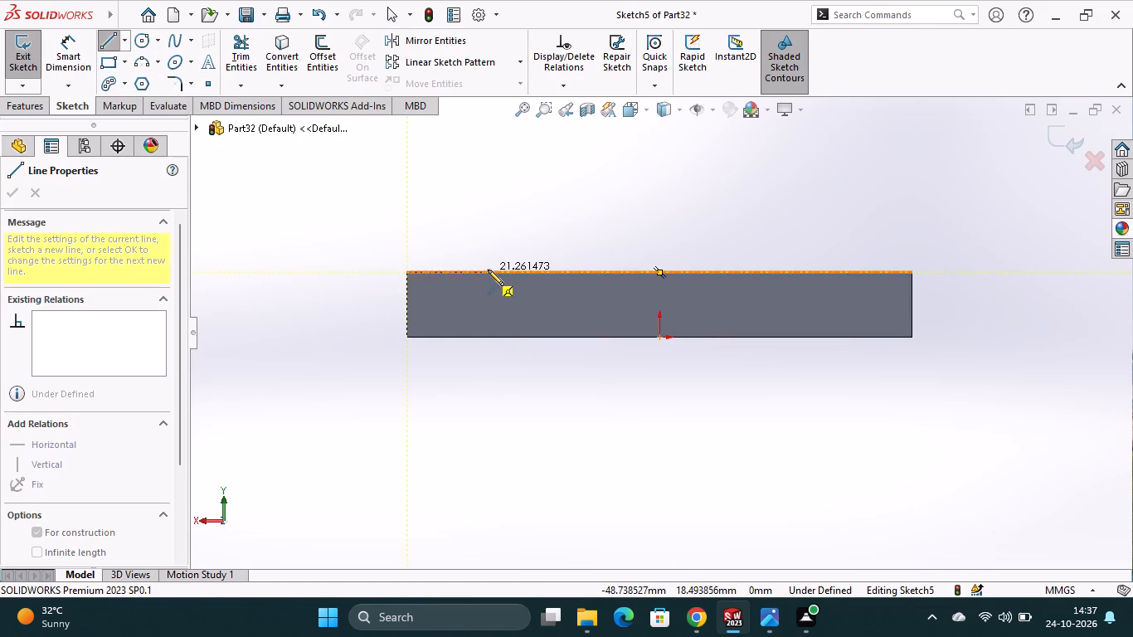
click(488, 270)
scroll(494, 153, up, 2)
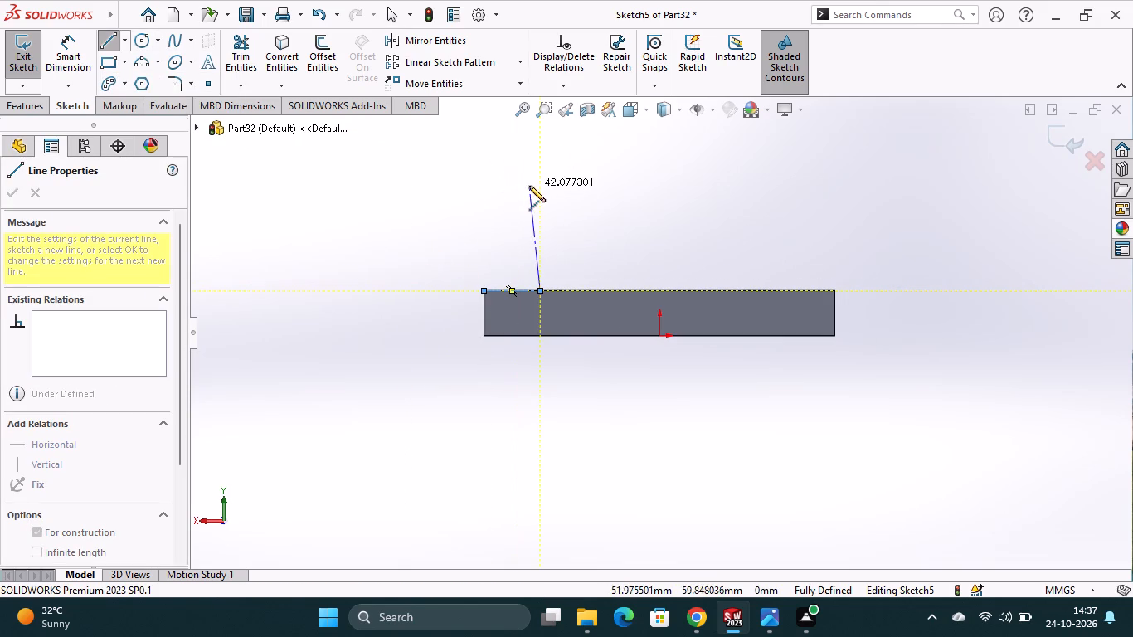
click(540, 178)
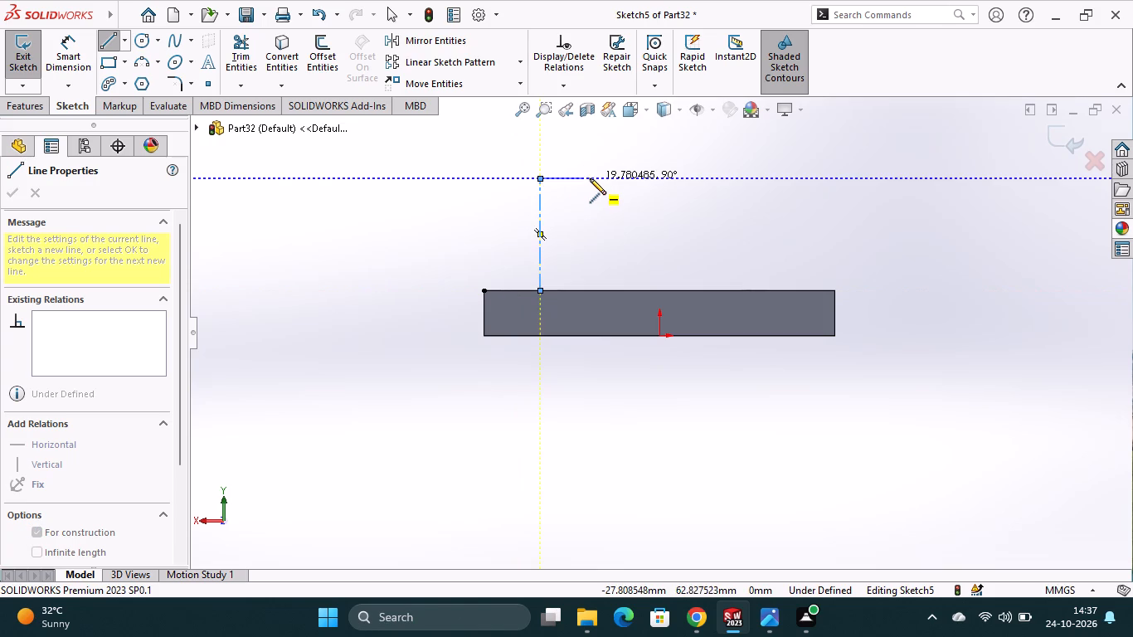
scroll(755, 142, up, 2)
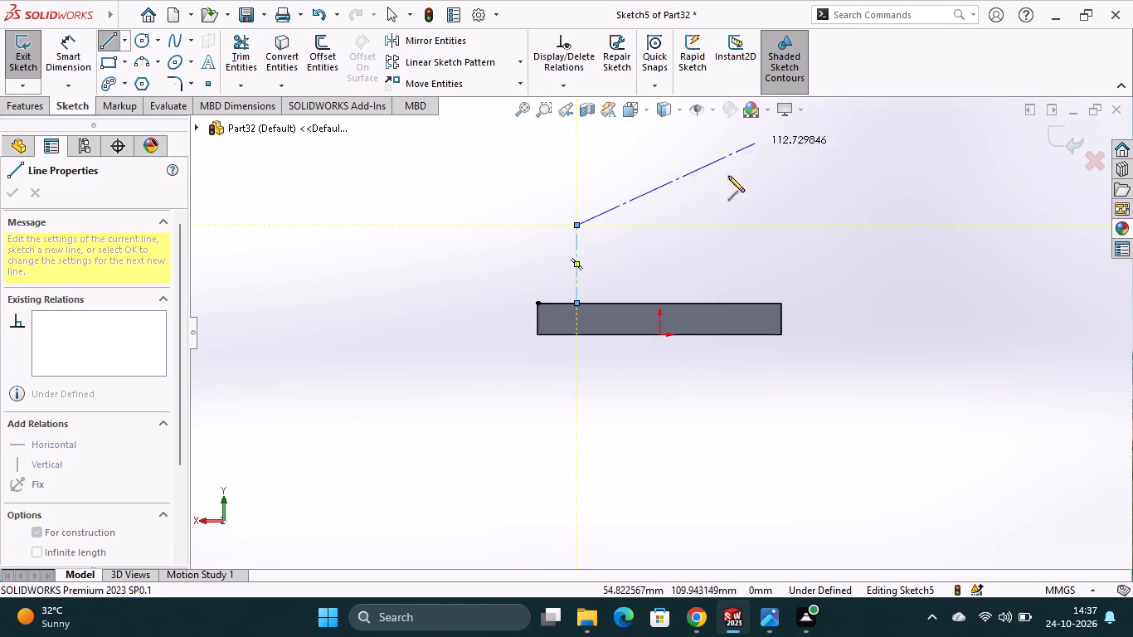
click(714, 192)
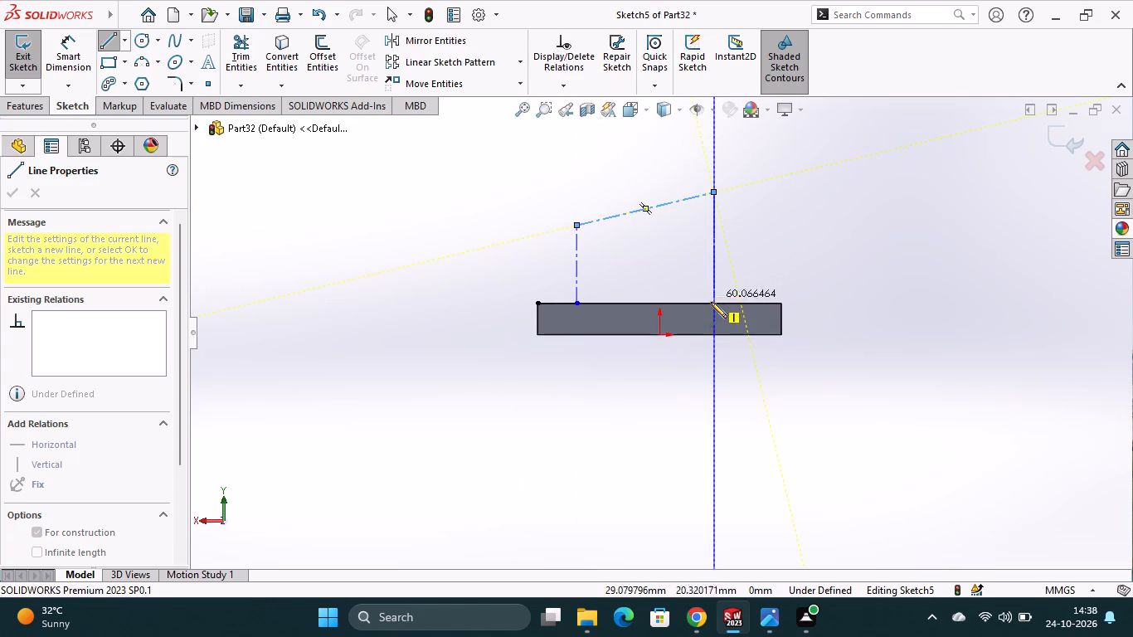
click(712, 303)
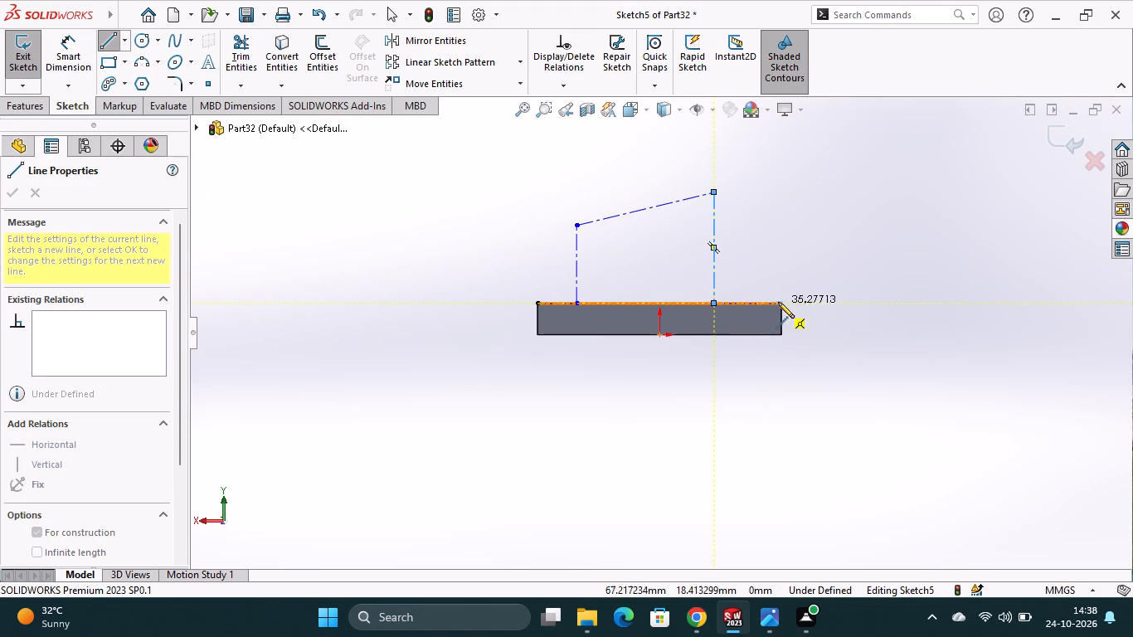
click(782, 301)
scroll(766, 250, down, 4)
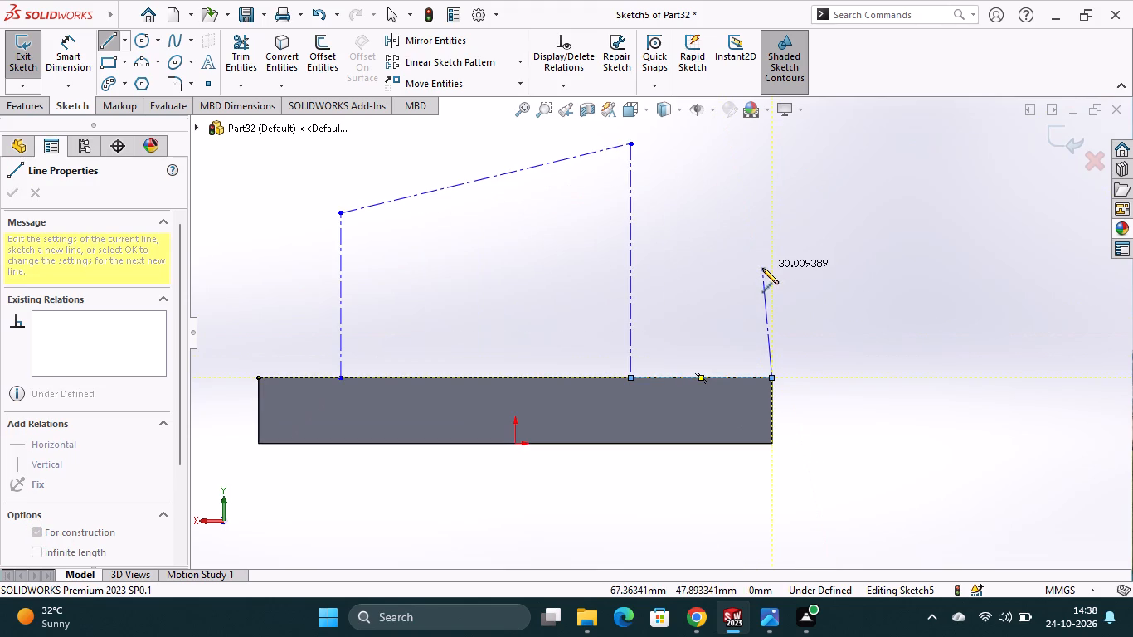
key(Escape)
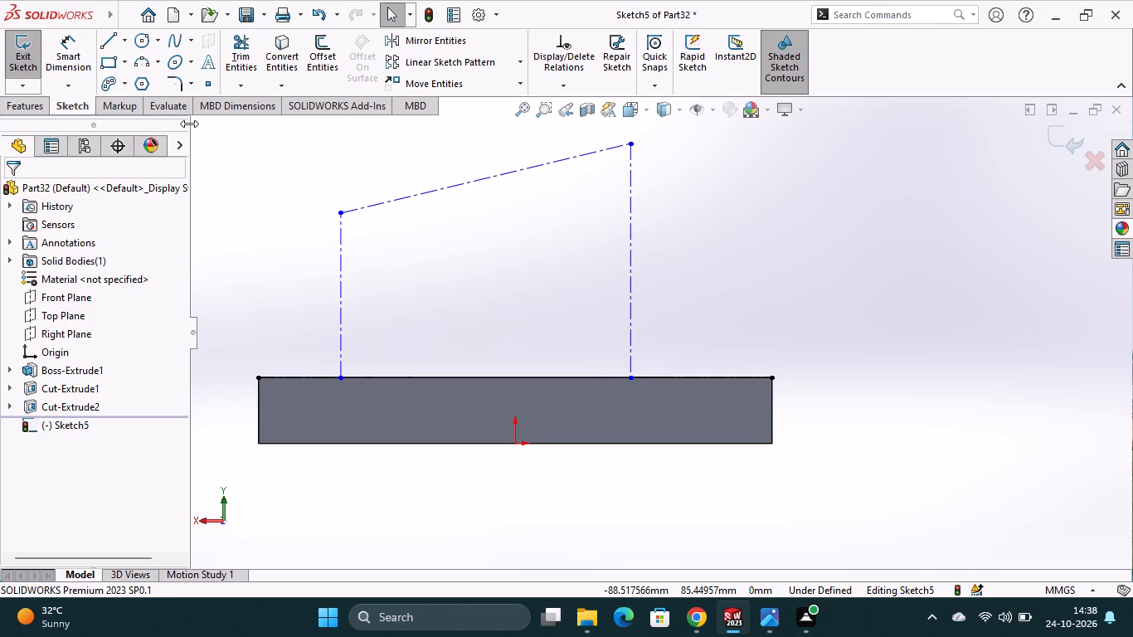
Dimension the left centreline segment along the block's top edge to 20 mm.
click(71, 61)
click(294, 376)
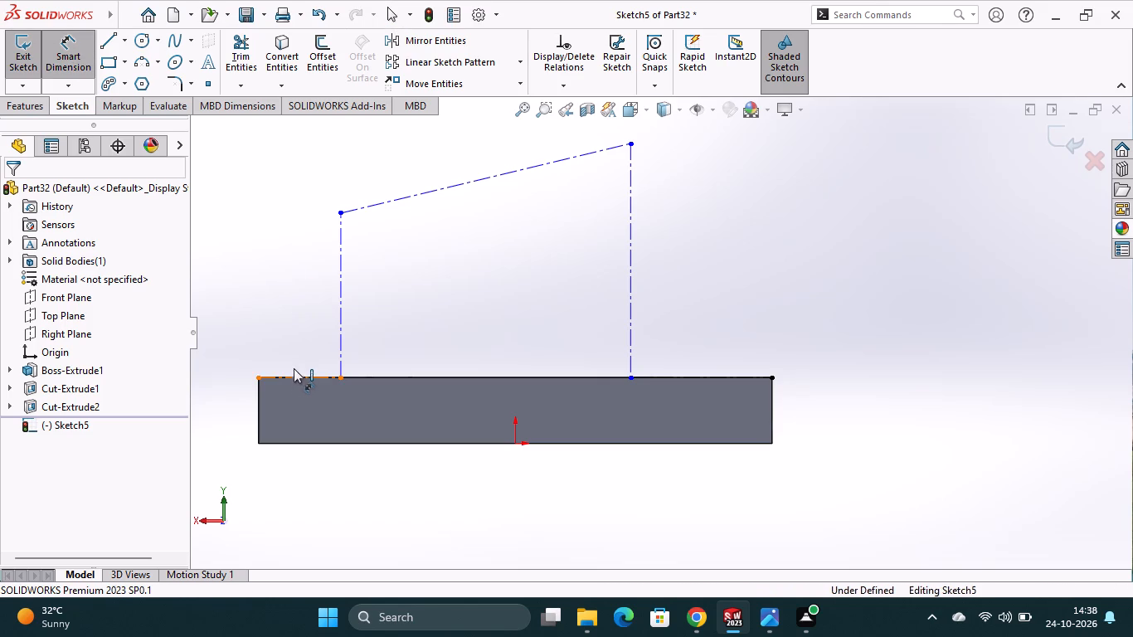
click(313, 479)
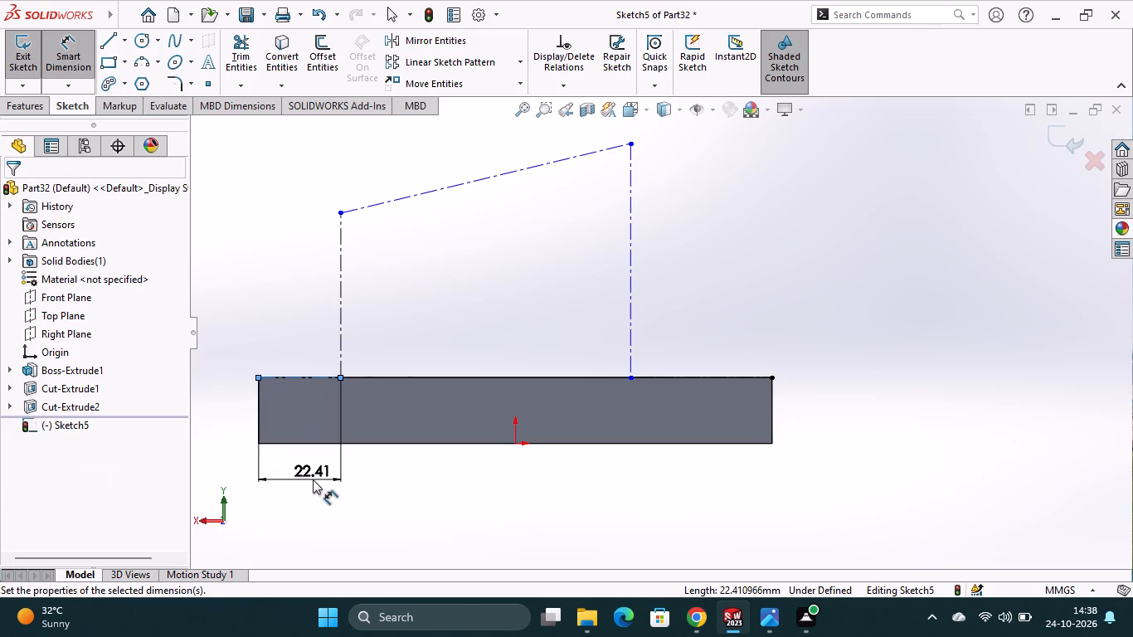
text(20)
key(Return)
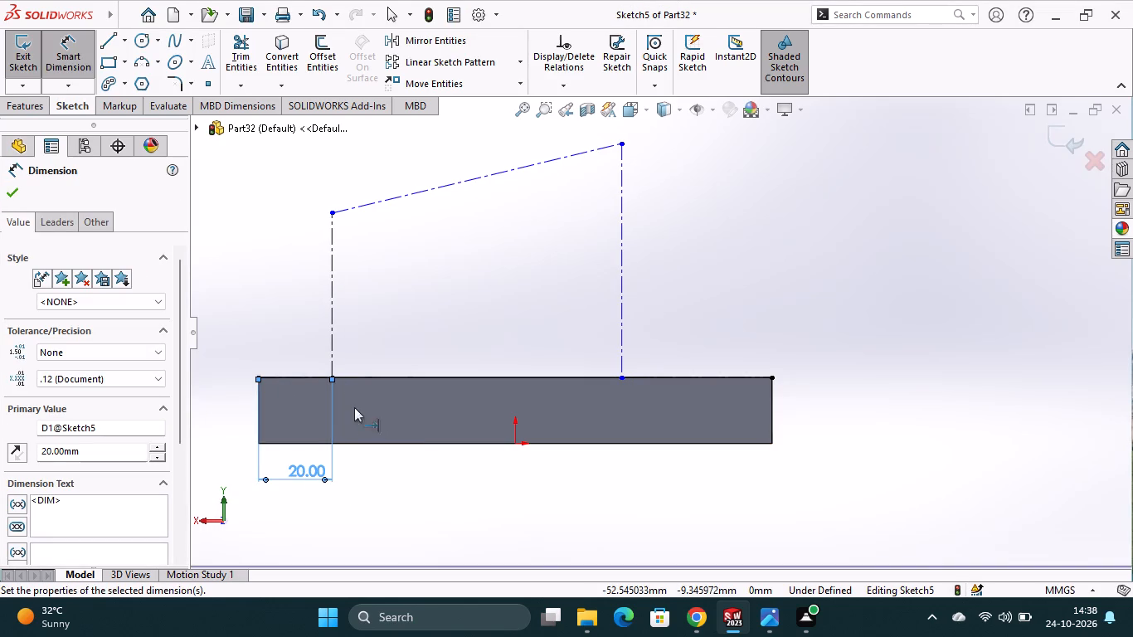
Dimension the left vertical centreline's height above the block to 38 mm.
click(333, 352)
click(230, 368)
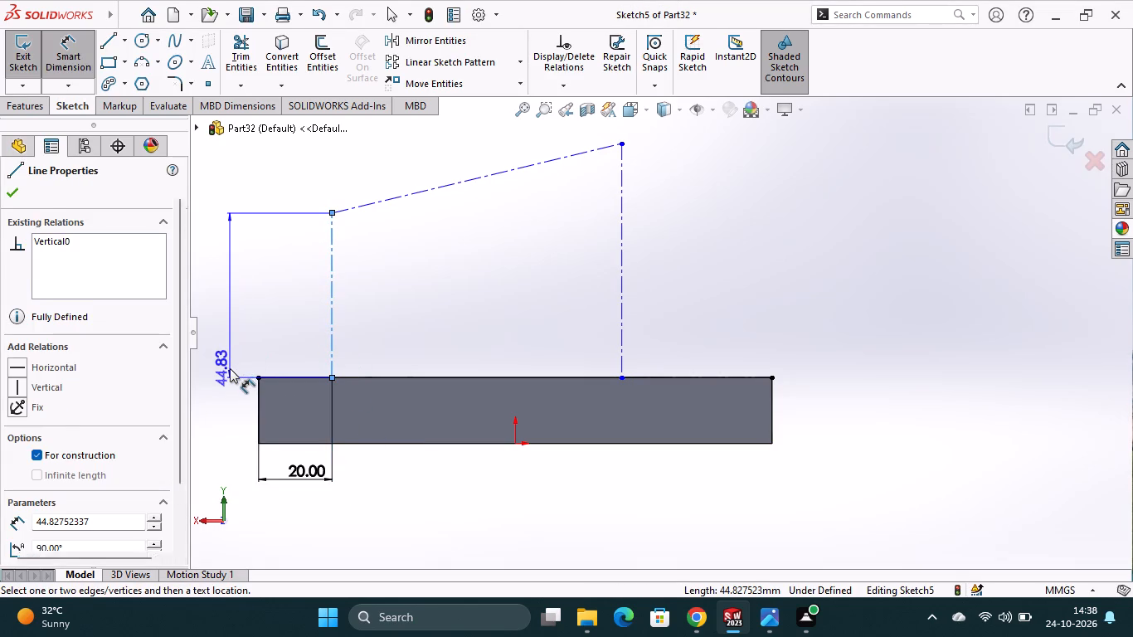
text(38)
key(Return)
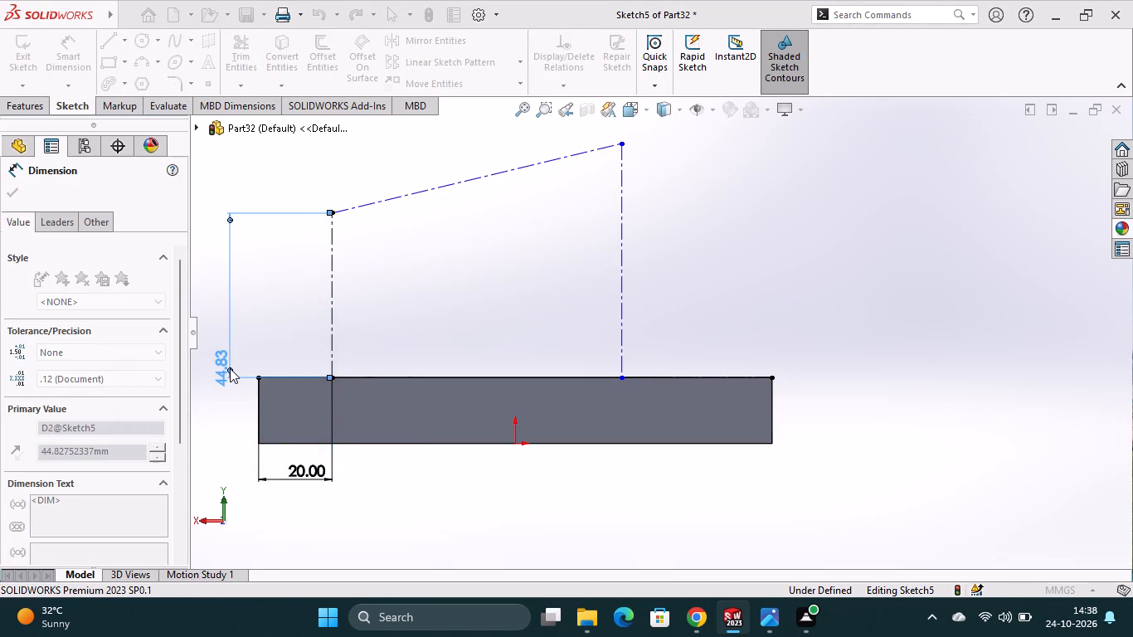
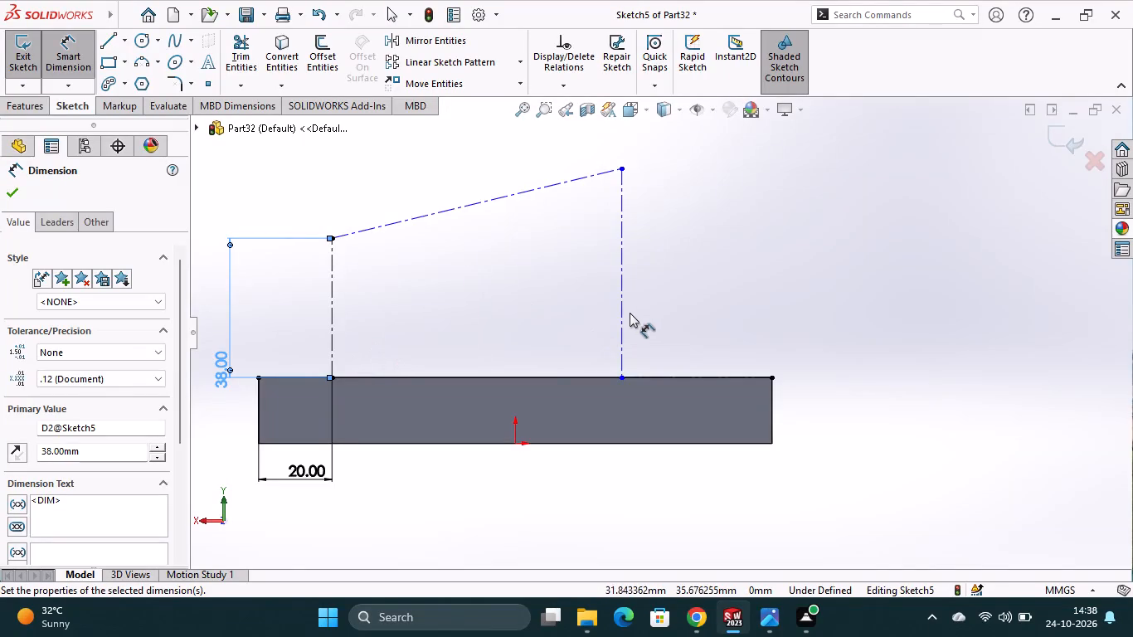
Dimension the tall vertical centreline near the block's far end to 100 mm high.
click(617, 330)
click(800, 336)
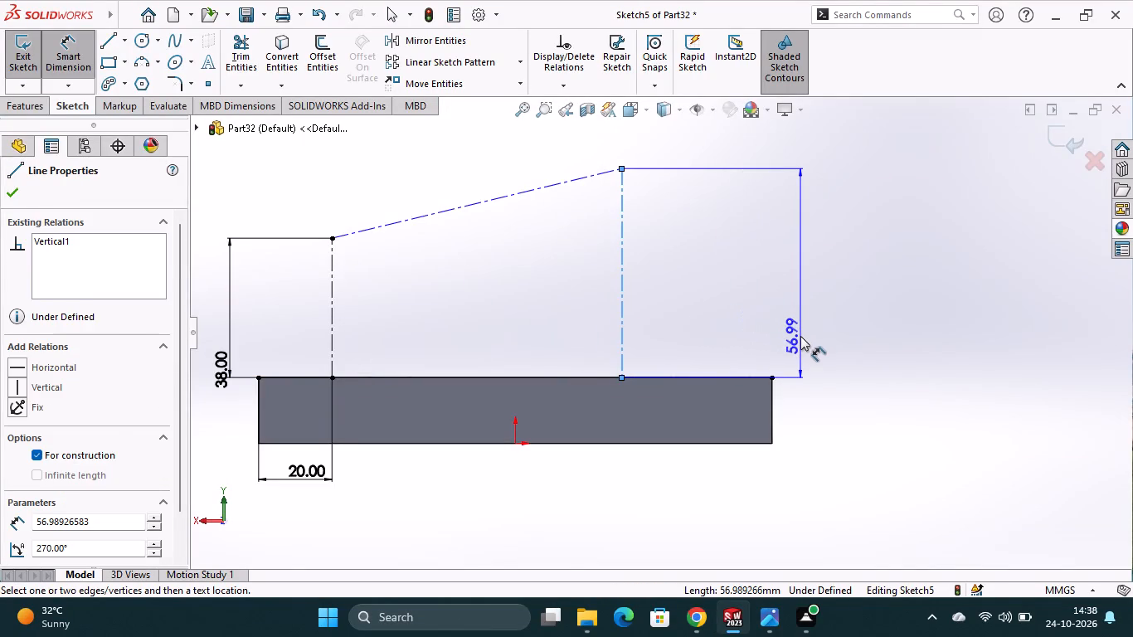
key(1)
text(00)
key(Return)
Dimension the centreline segment between the tall vertical centreline and the block's top-right corner to 50 mm.
scroll(678, 250, up, 1)
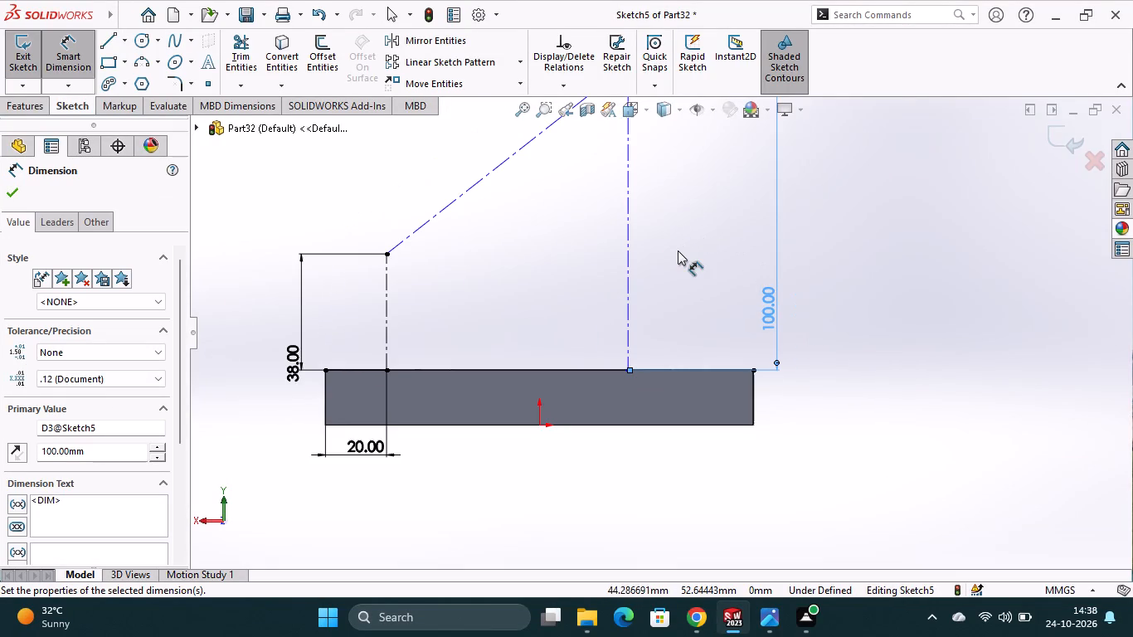
scroll(663, 261, up, 1)
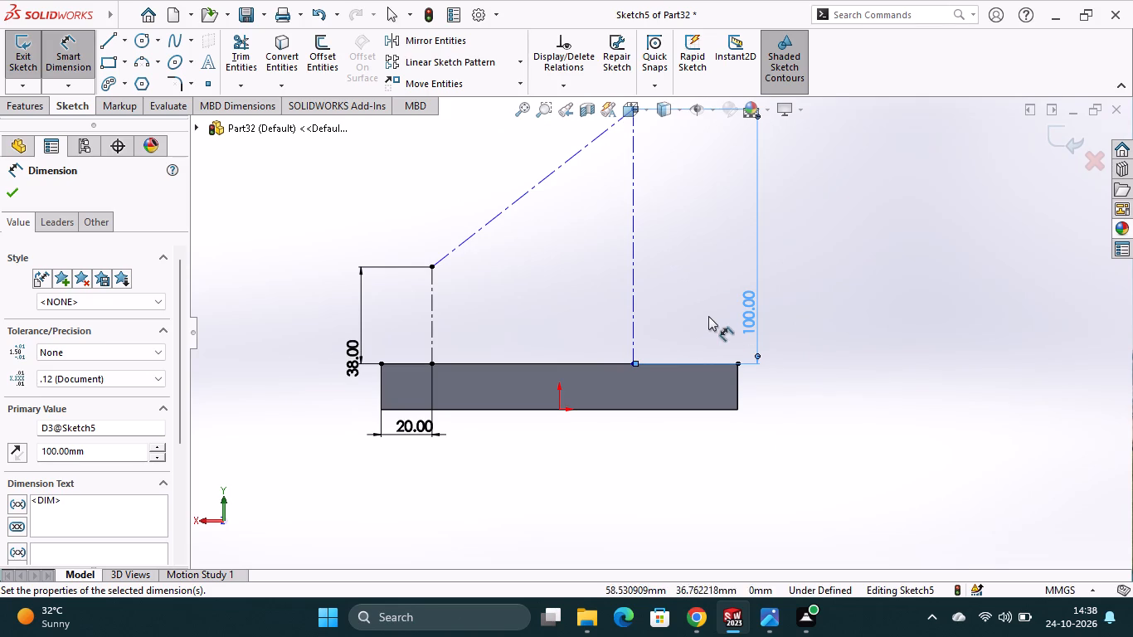
click(683, 365)
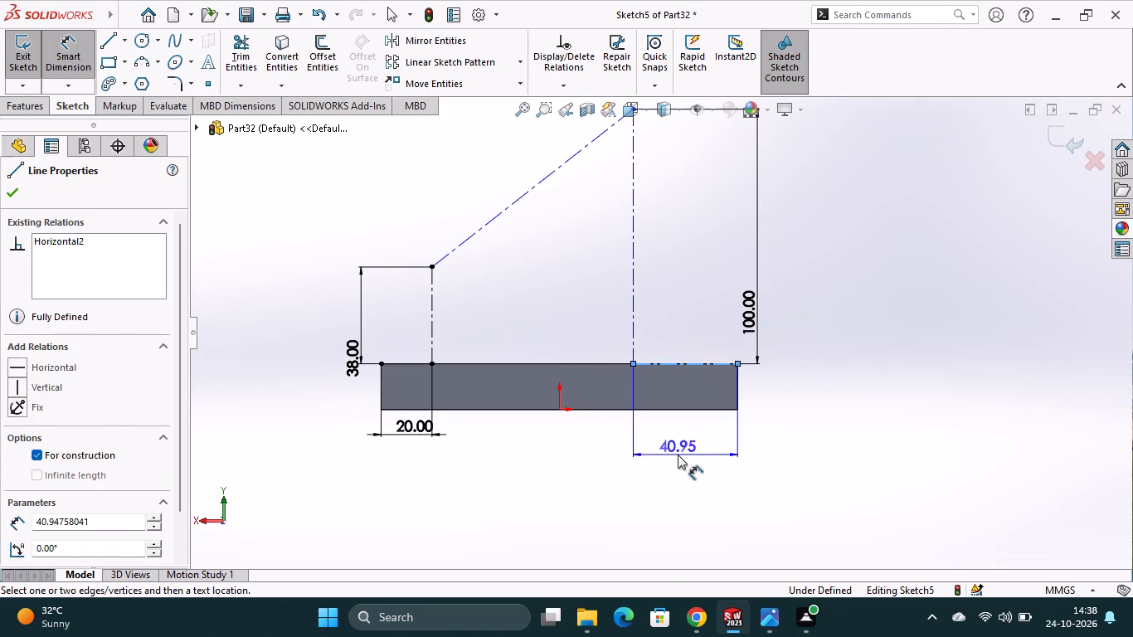
click(678, 455)
text(50)
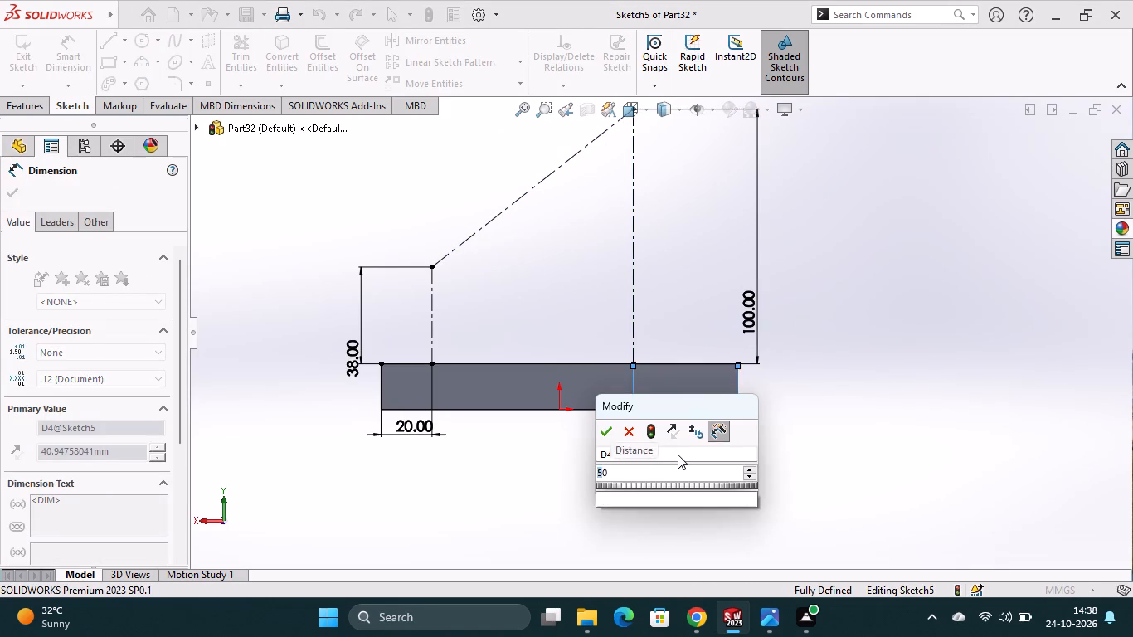
key(Return)
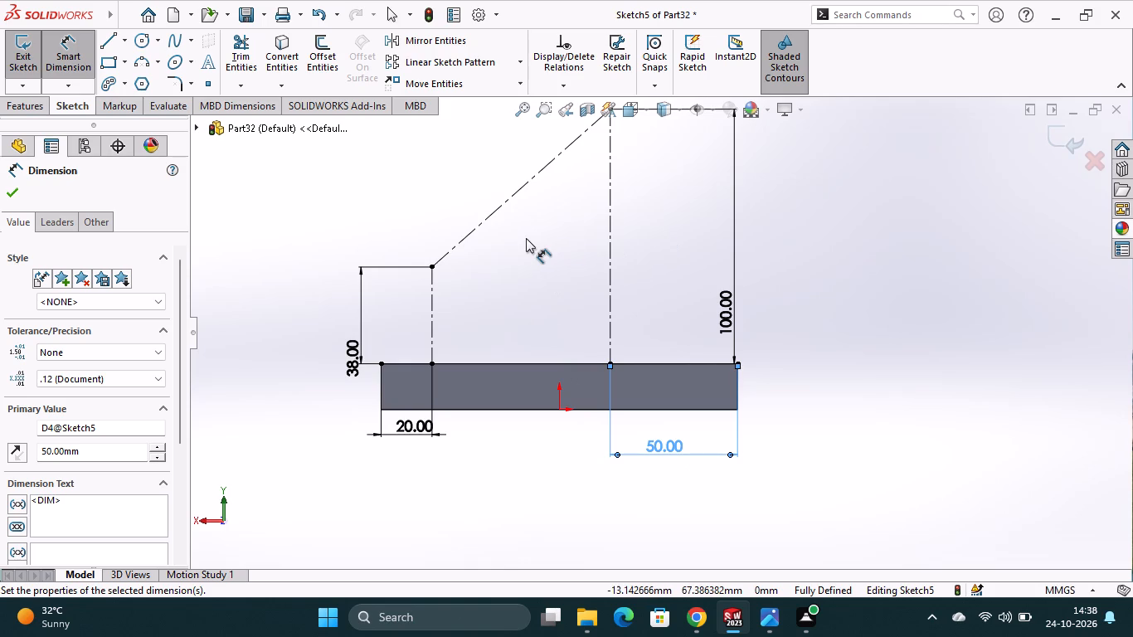
Draw two concentric circles centred on the upper end of the 38 mm centreline, about 60 mm and 39 mm in diameter.
scroll(526, 238, up, 1)
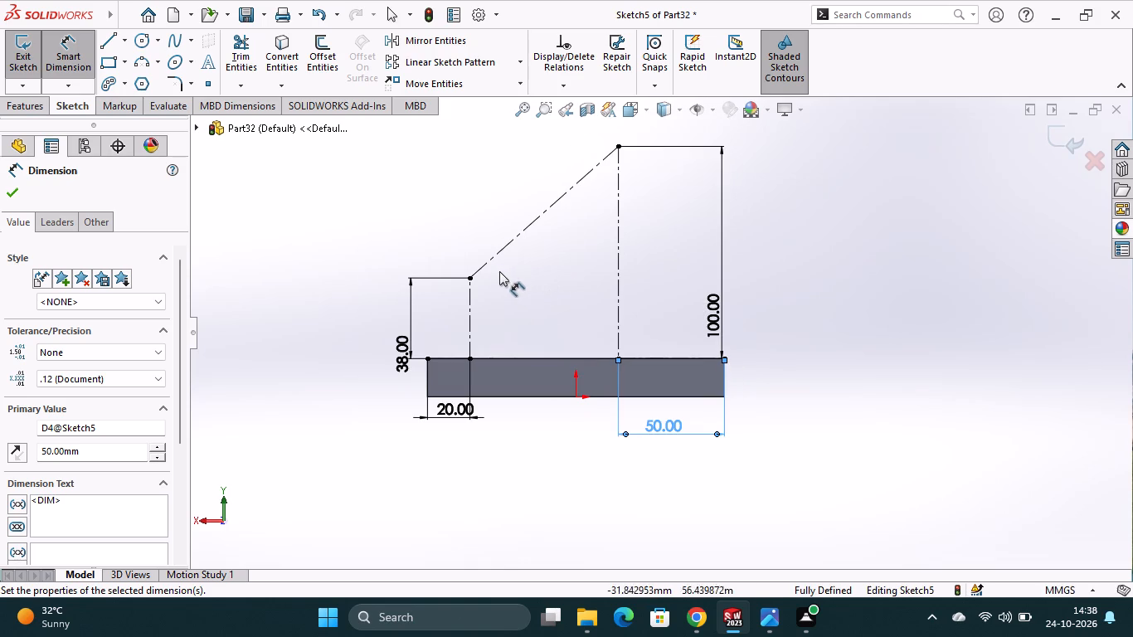
scroll(489, 285, down, 1)
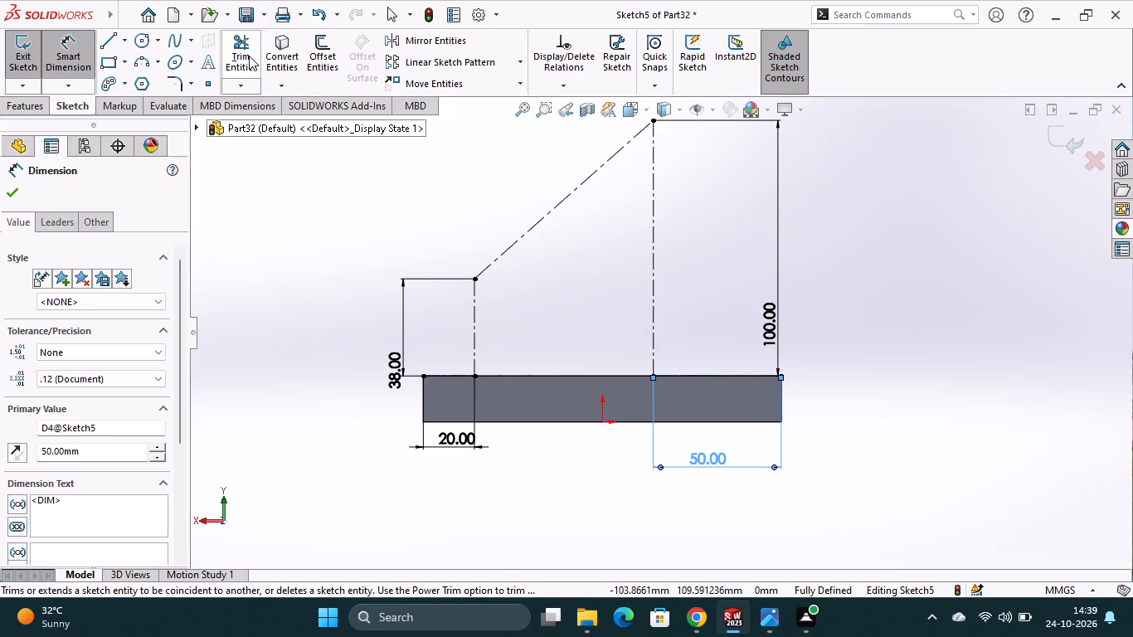
click(143, 41)
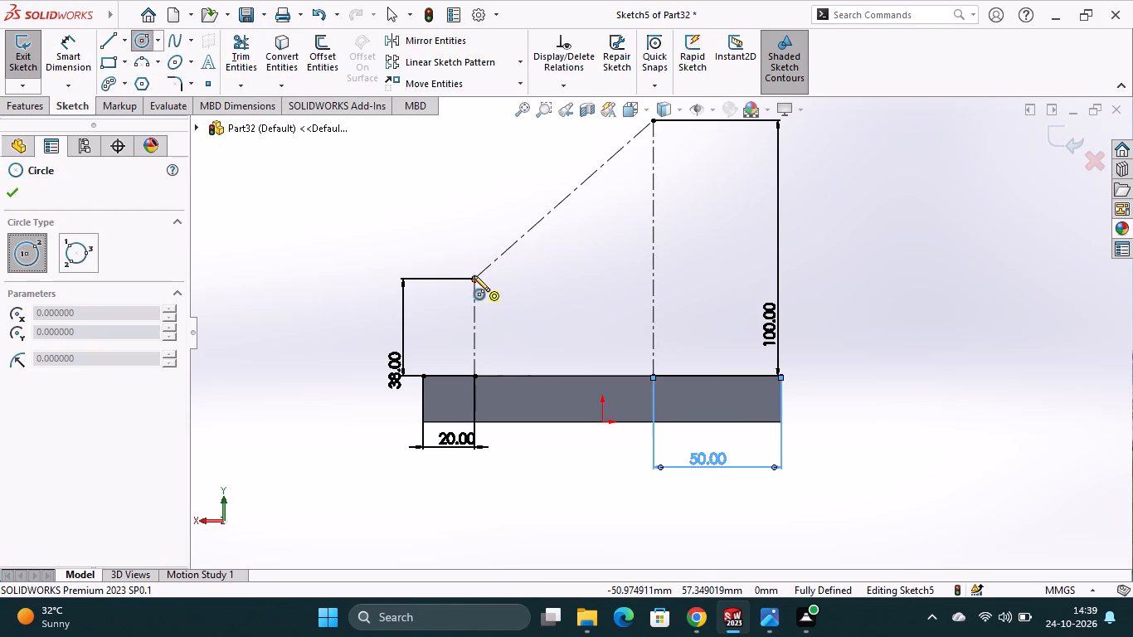
click(474, 277)
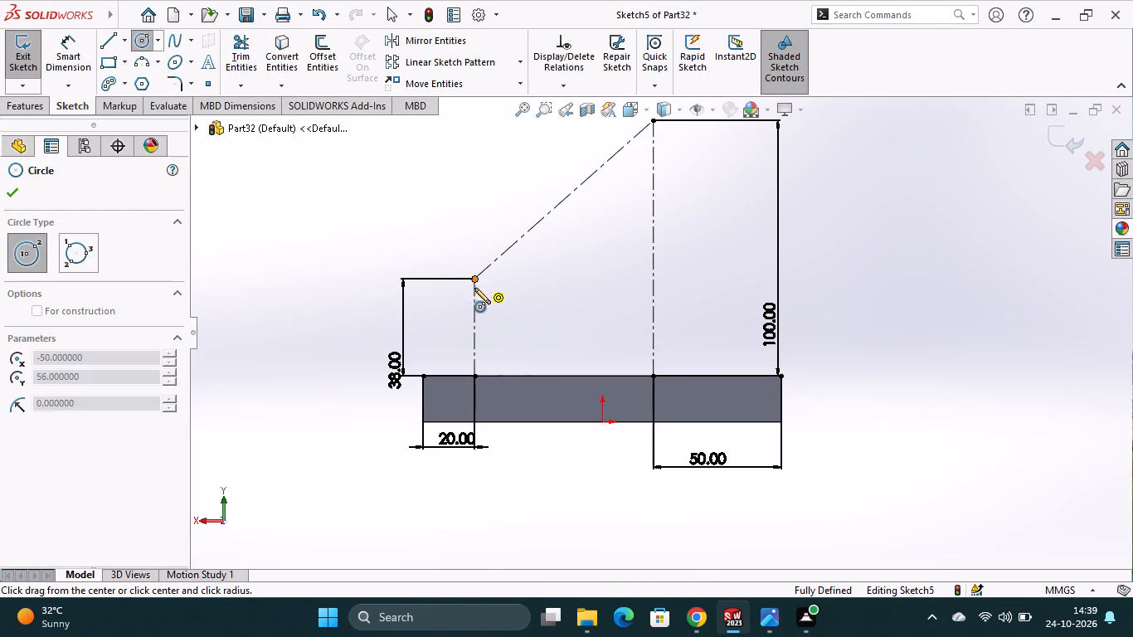
click(482, 355)
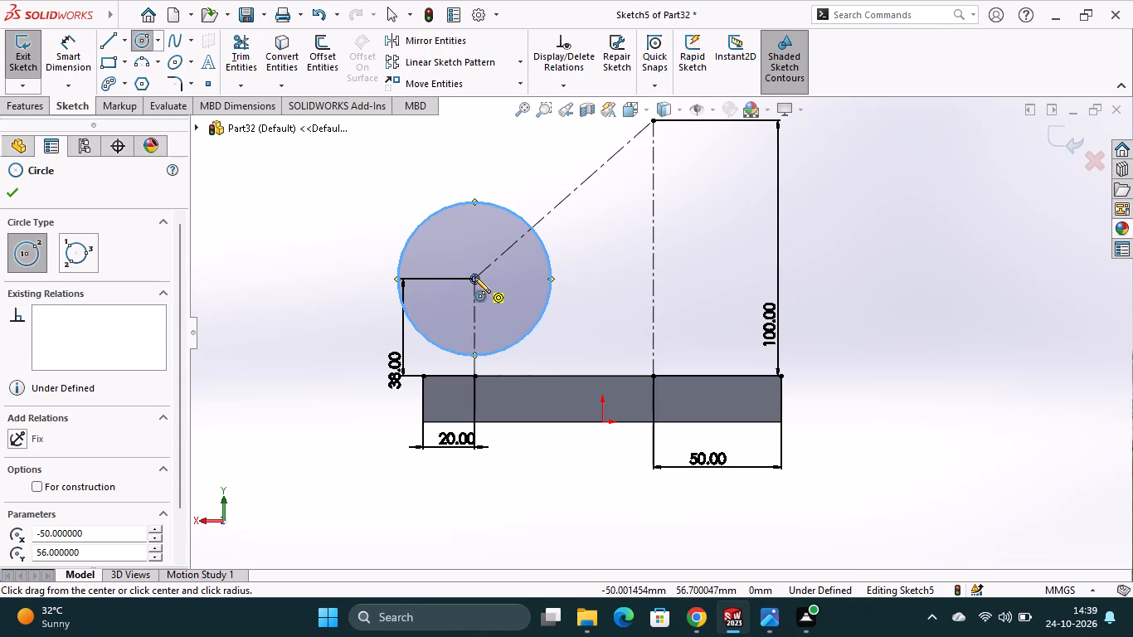
click(474, 276)
click(496, 324)
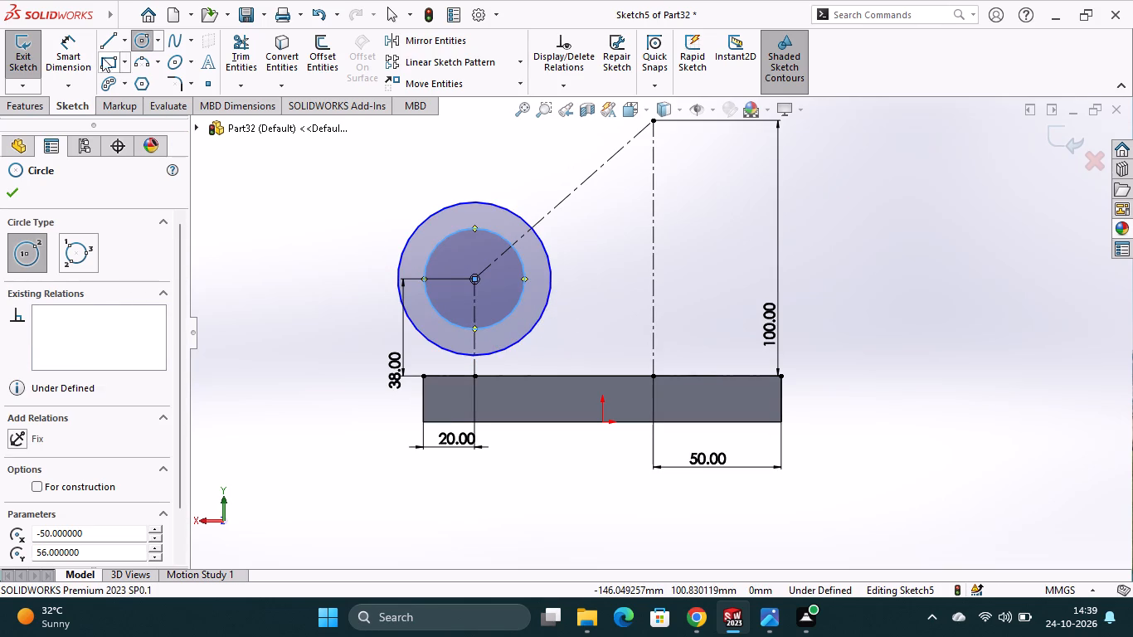
Dimension the outer concentric circle's diameter to 40 mm.
click(71, 55)
click(476, 202)
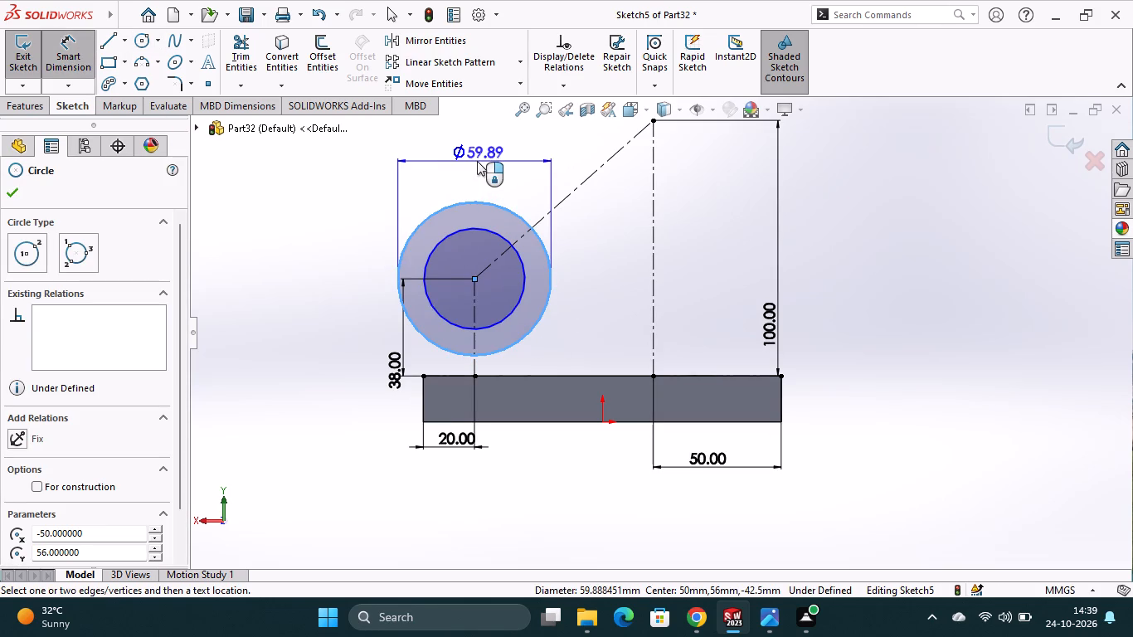
click(478, 161)
text(40)
key(Return)
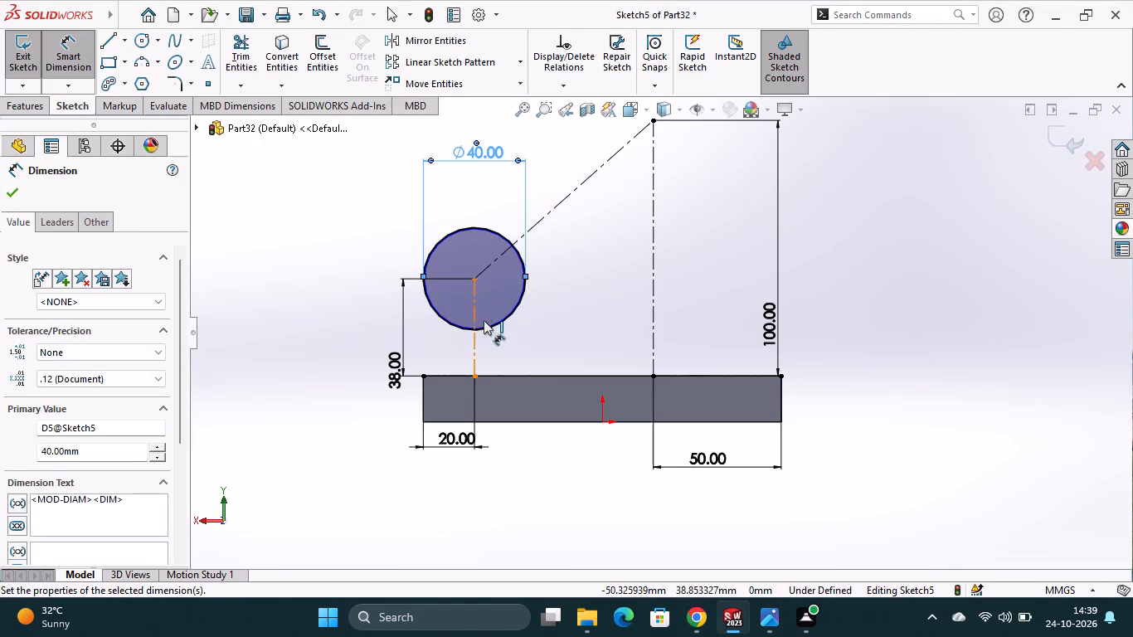
Dimension the inner concentric circle's diameter to 18 mm and finish dimensioning.
scroll(501, 315, down, 6)
click(567, 324)
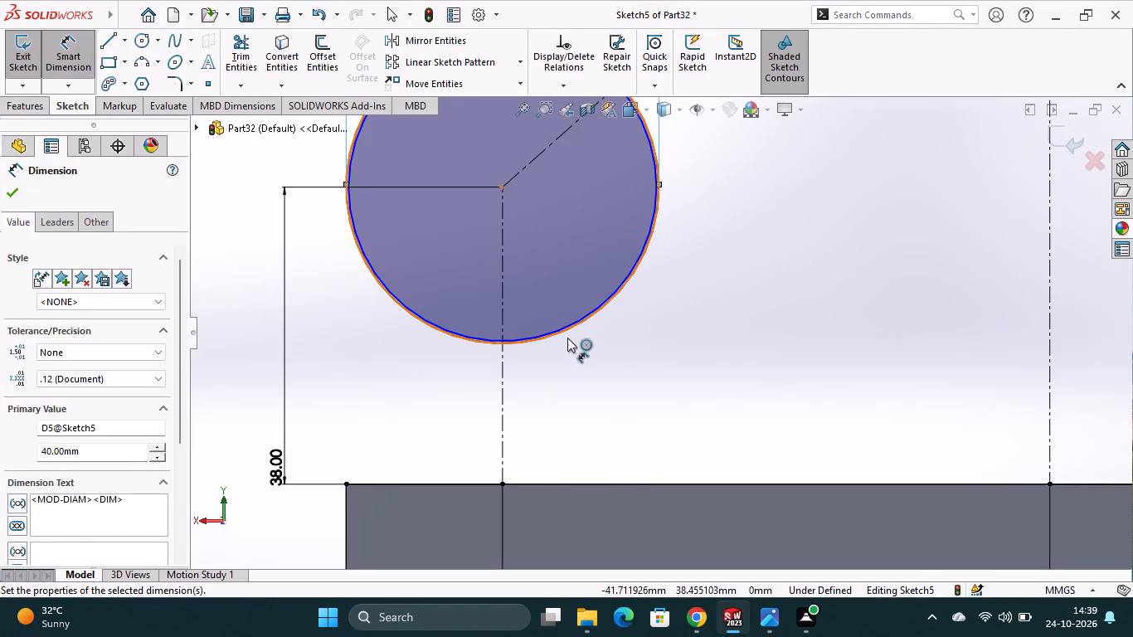
click(610, 343)
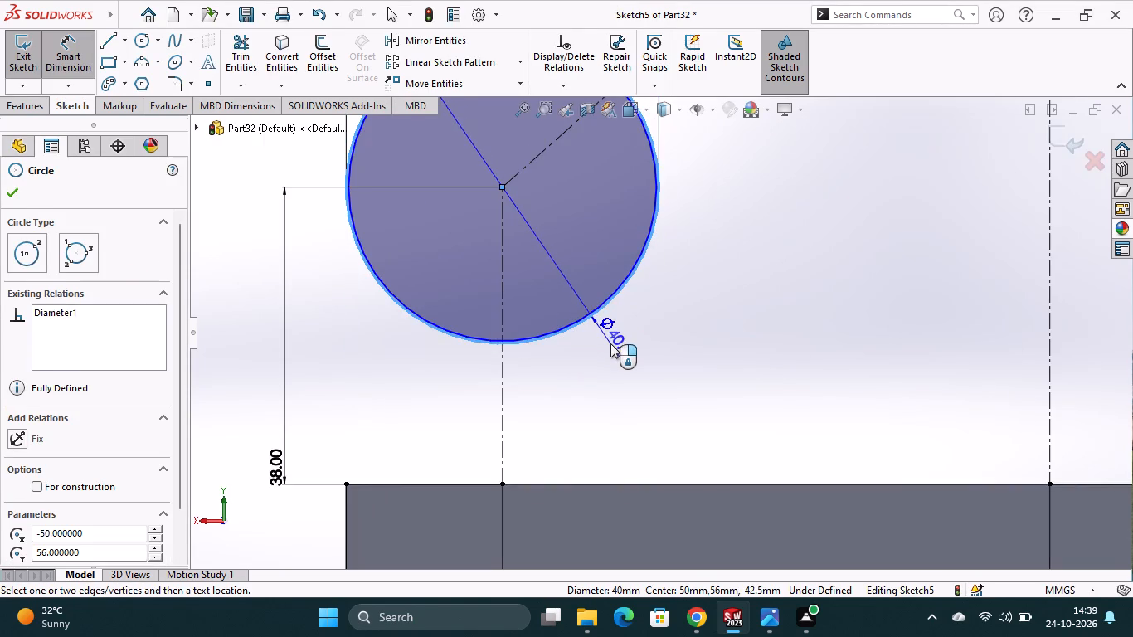
scroll(534, 333, down, 4)
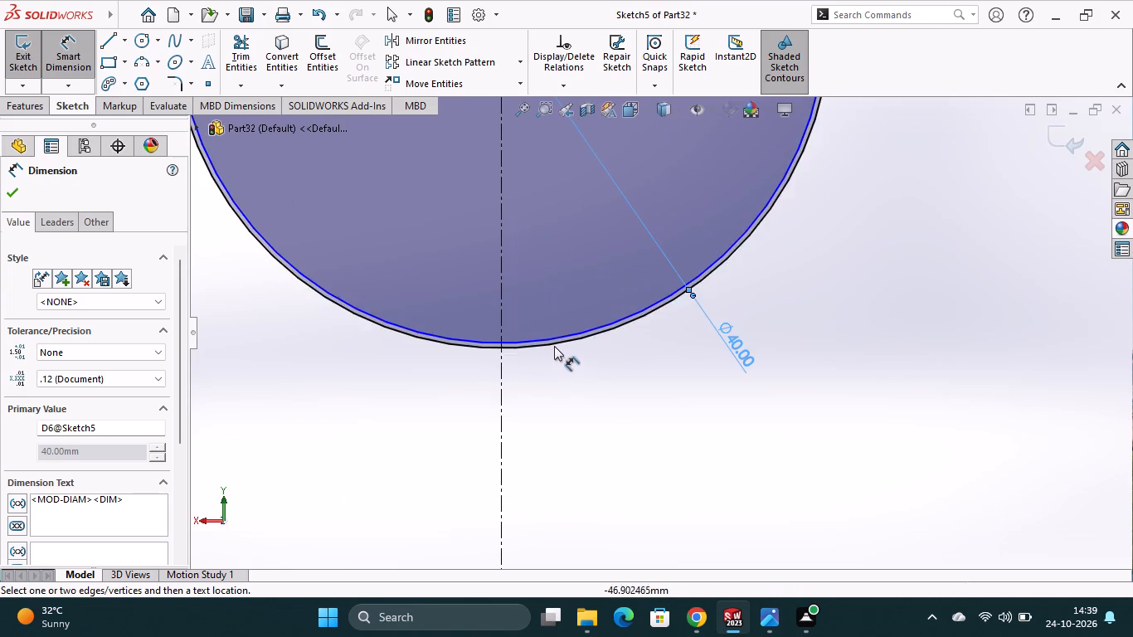
click(563, 336)
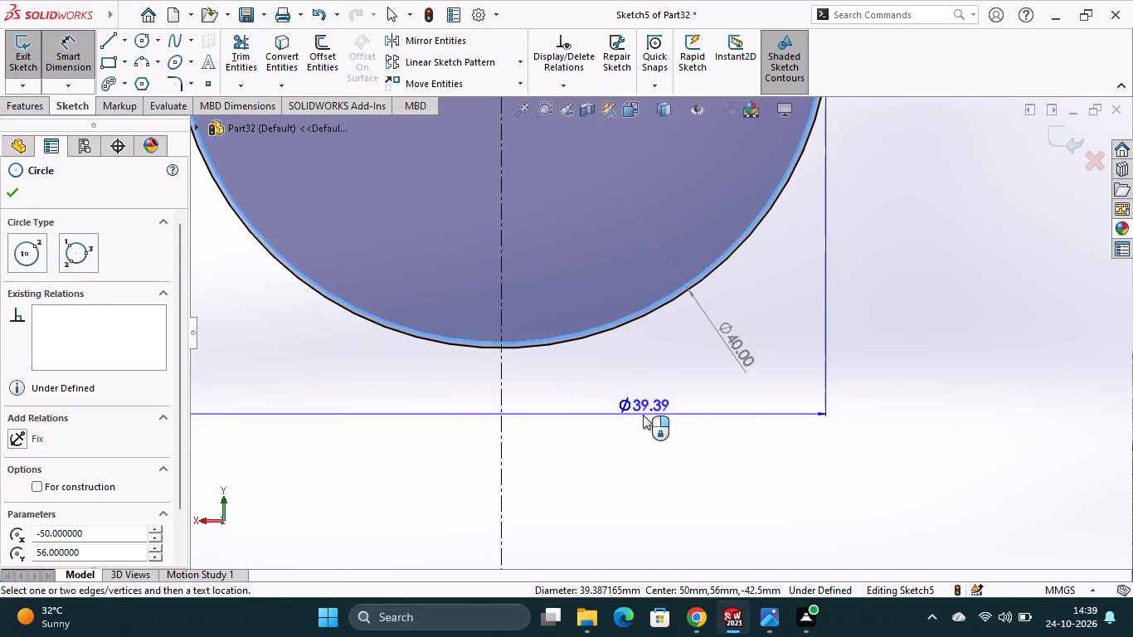
click(644, 415)
text(18)
key(Return)
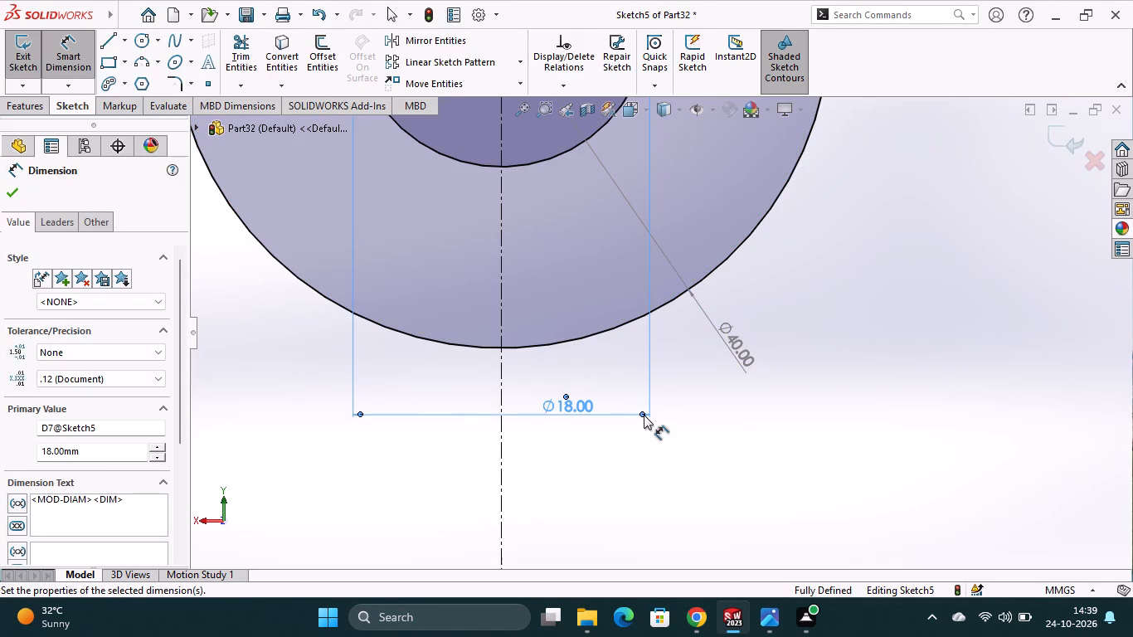
scroll(644, 415, up, 4)
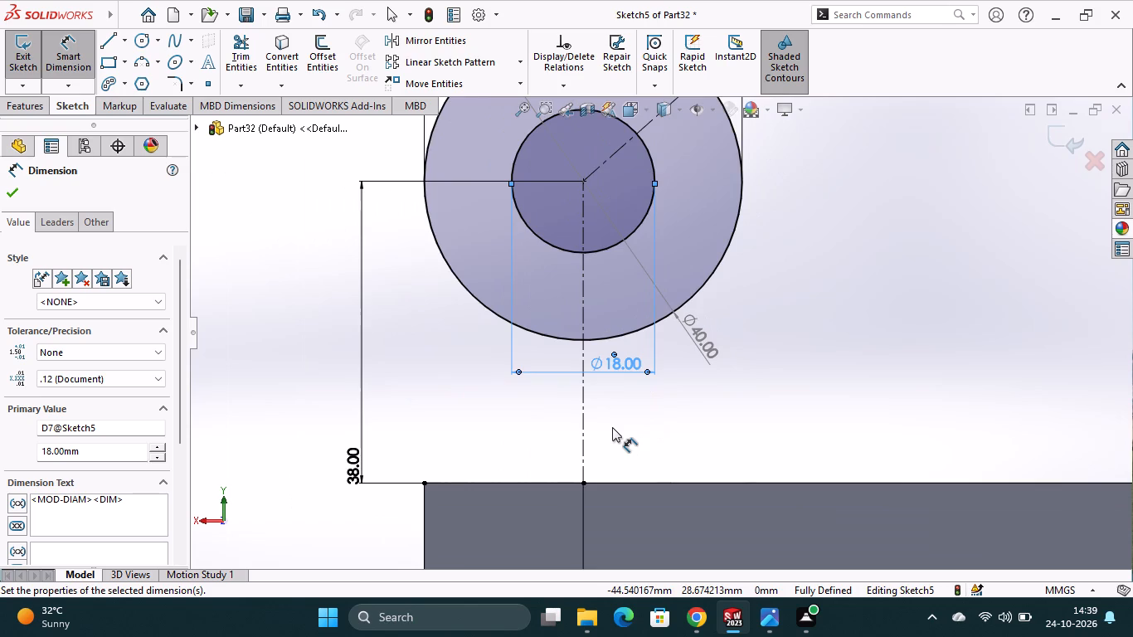
scroll(612, 427, up, 2)
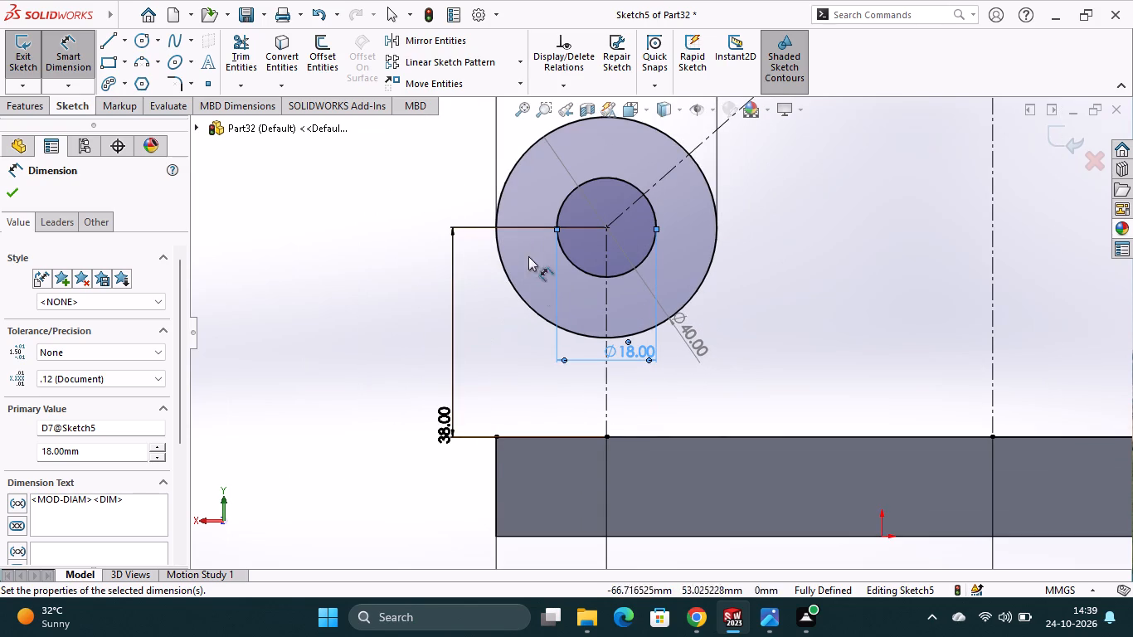
click(15, 188)
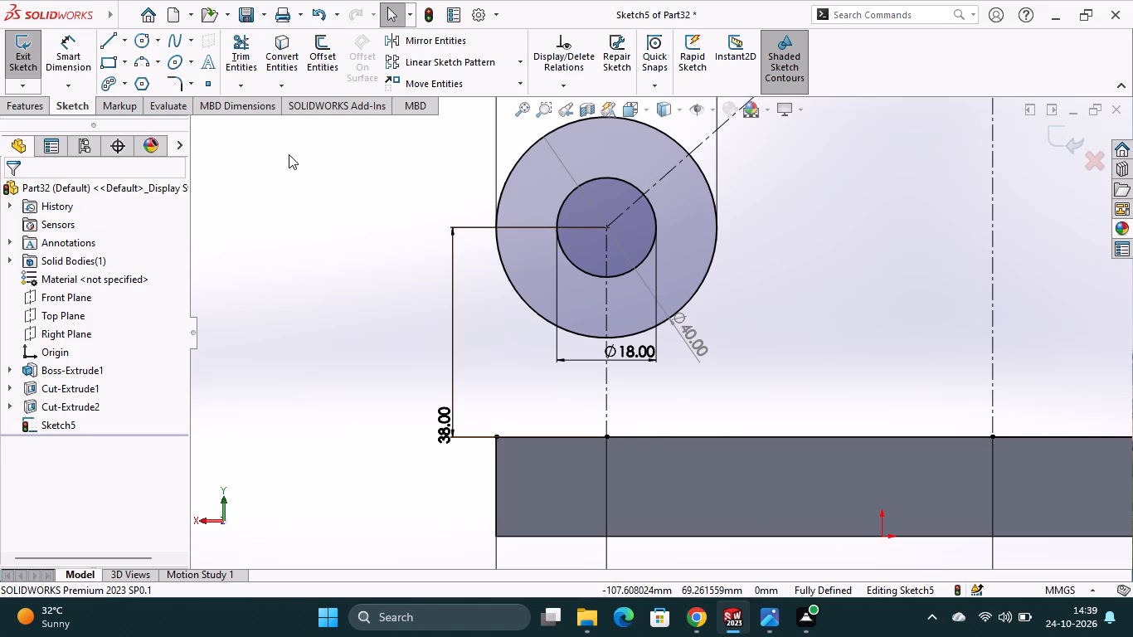
Extrude the ring between the circles as a 24 mm blind boss, reversed to run over the base block, with merged result.
click(32, 109)
click(44, 67)
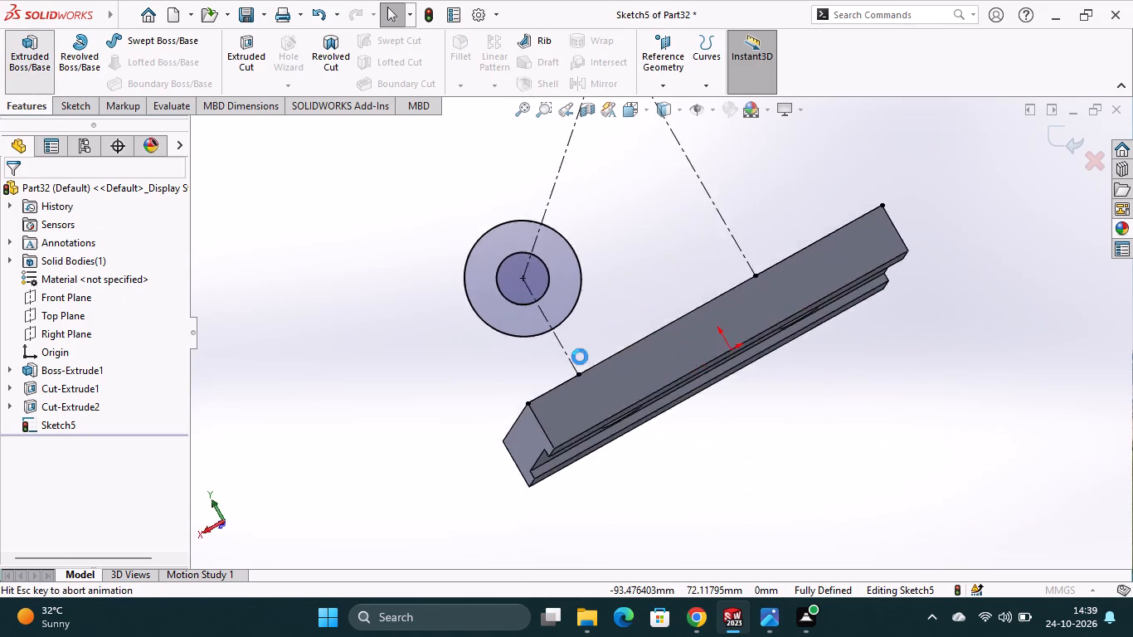
middle_drag(647, 417, 792, 416)
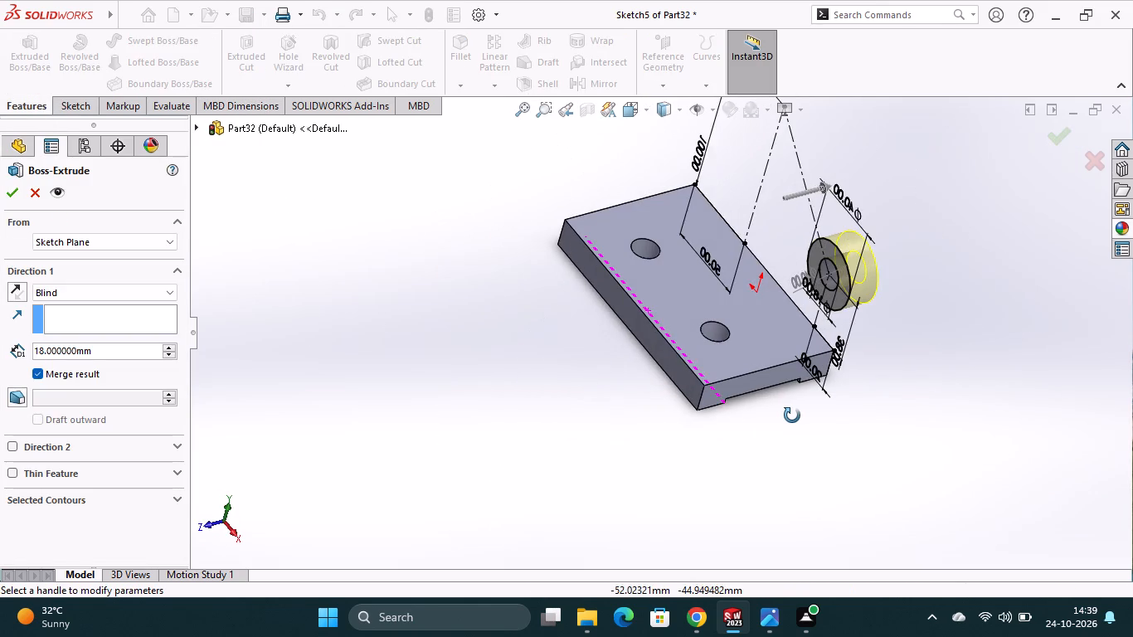
middle_drag(792, 416, 782, 416)
click(7, 294)
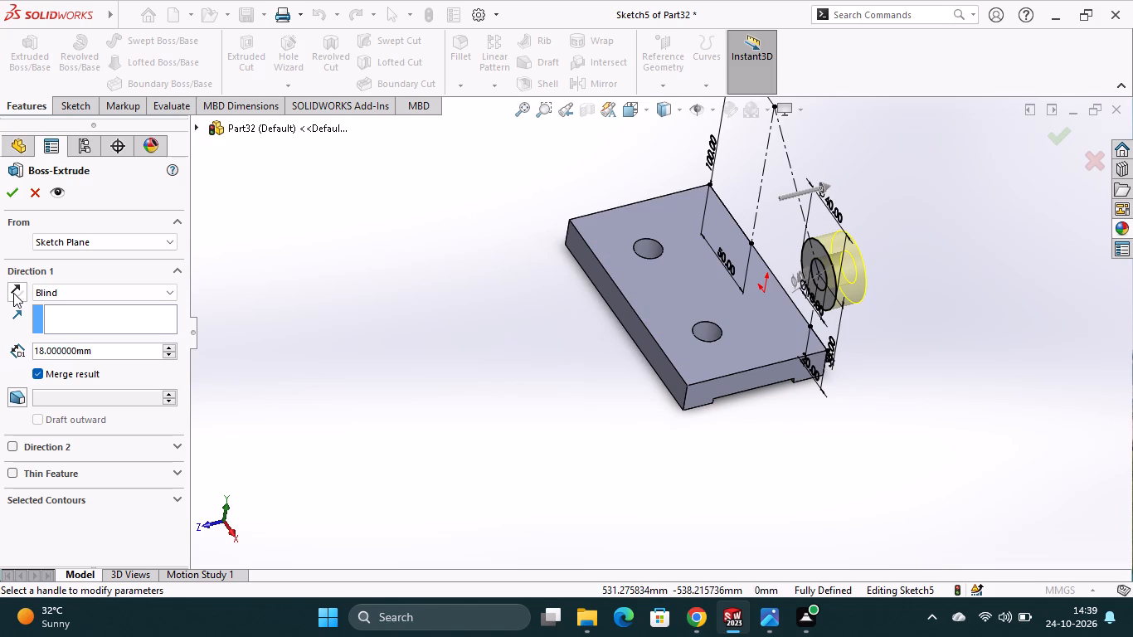
click(13, 293)
drag(103, 352, 39, 361)
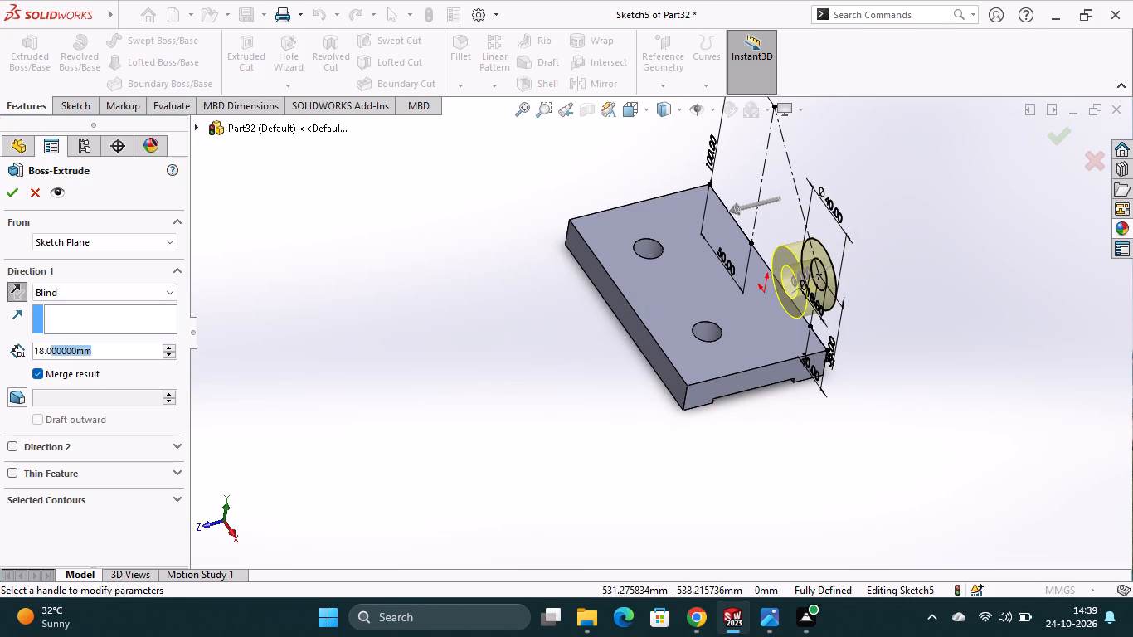
drag(39, 361, 33, 362)
text(24)
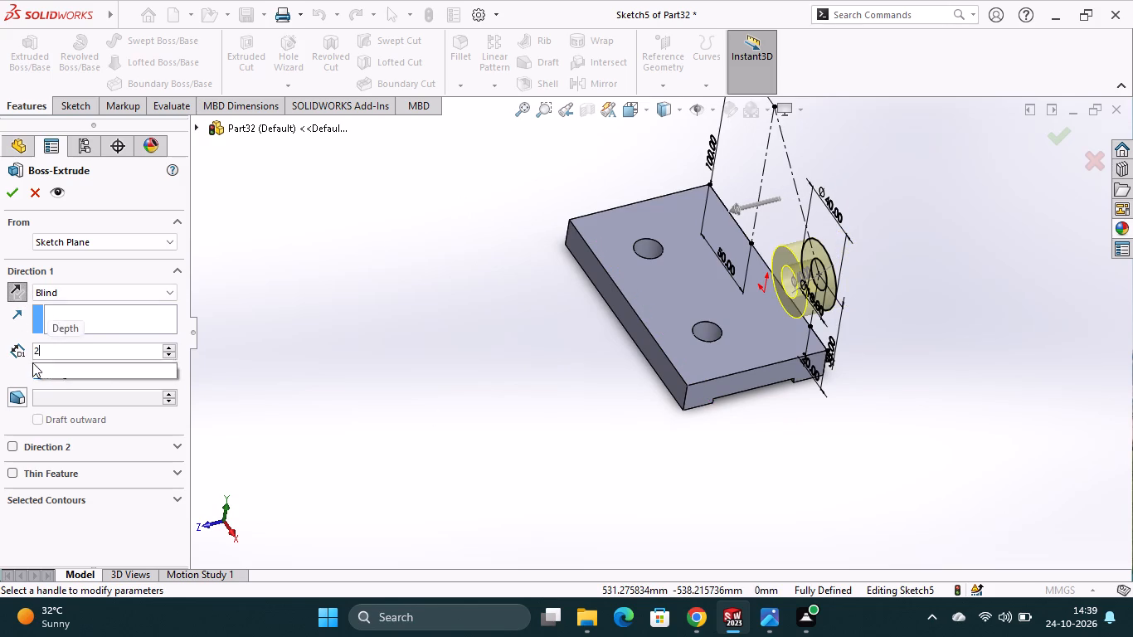
key(Return)
click(3, 192)
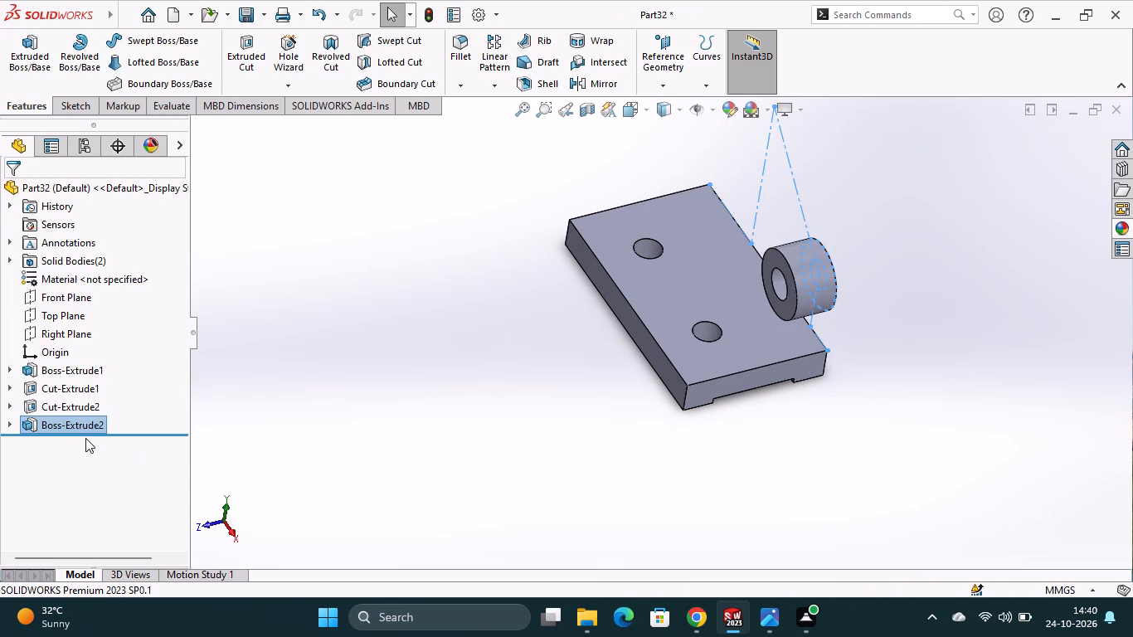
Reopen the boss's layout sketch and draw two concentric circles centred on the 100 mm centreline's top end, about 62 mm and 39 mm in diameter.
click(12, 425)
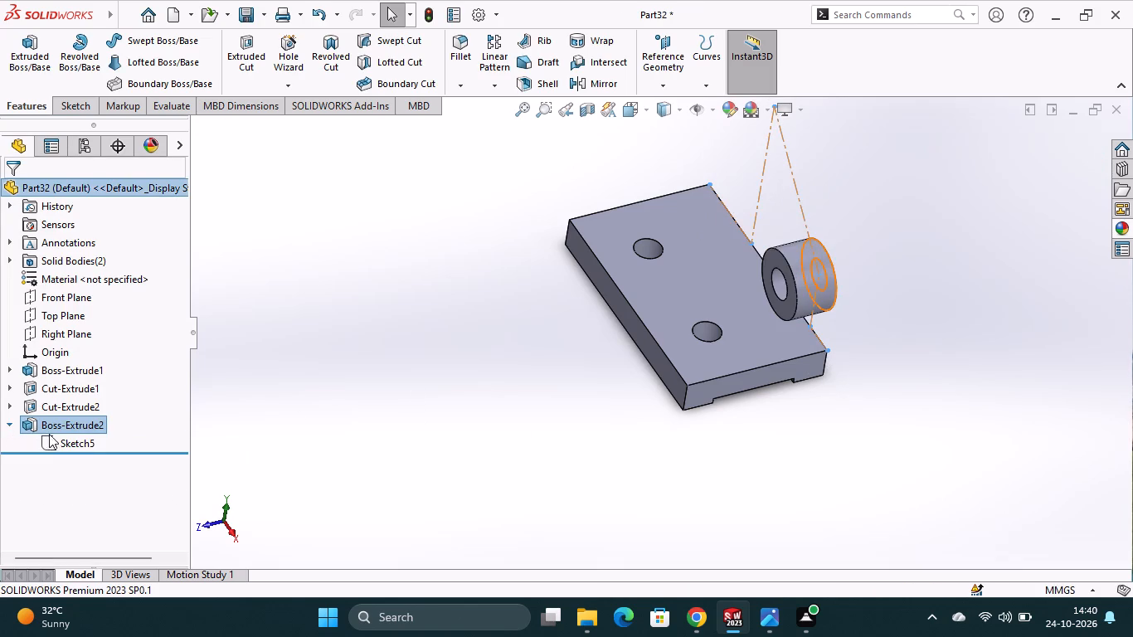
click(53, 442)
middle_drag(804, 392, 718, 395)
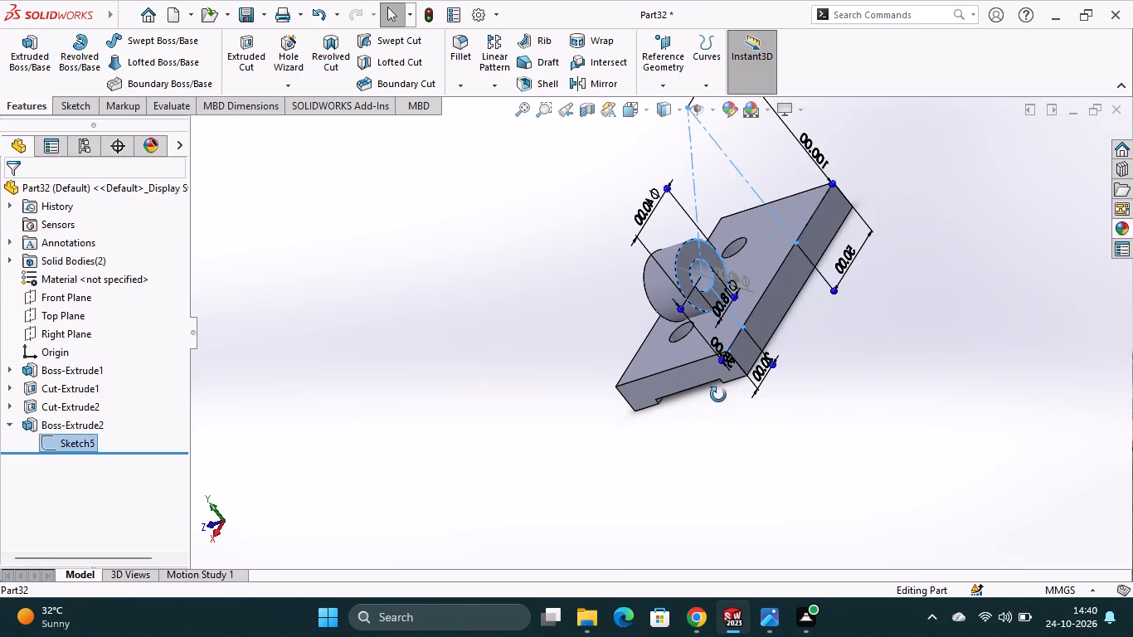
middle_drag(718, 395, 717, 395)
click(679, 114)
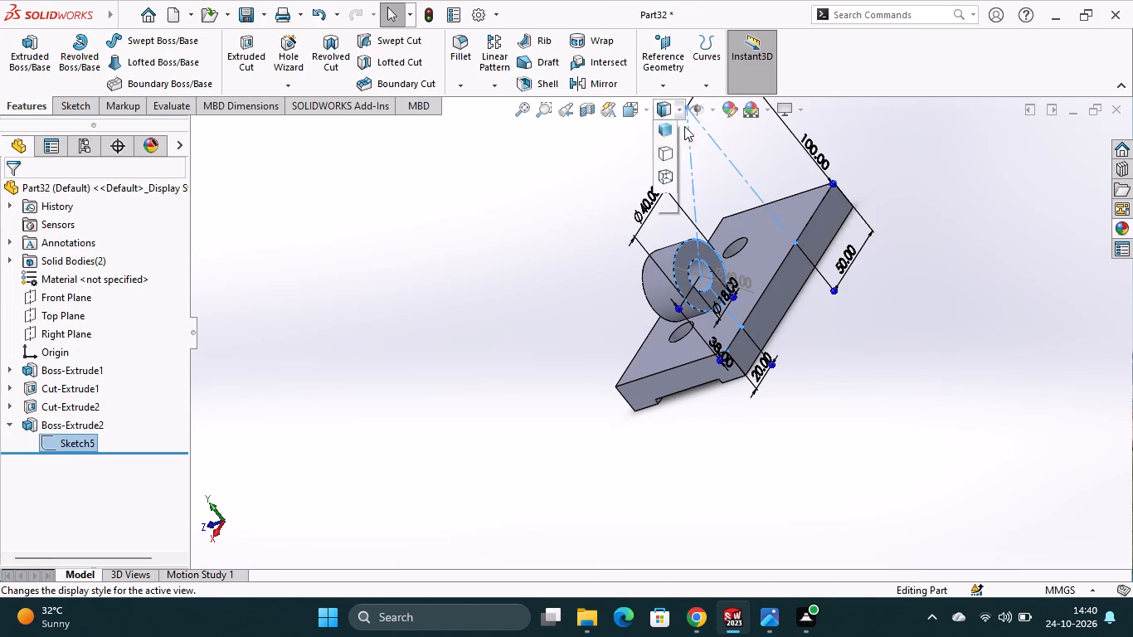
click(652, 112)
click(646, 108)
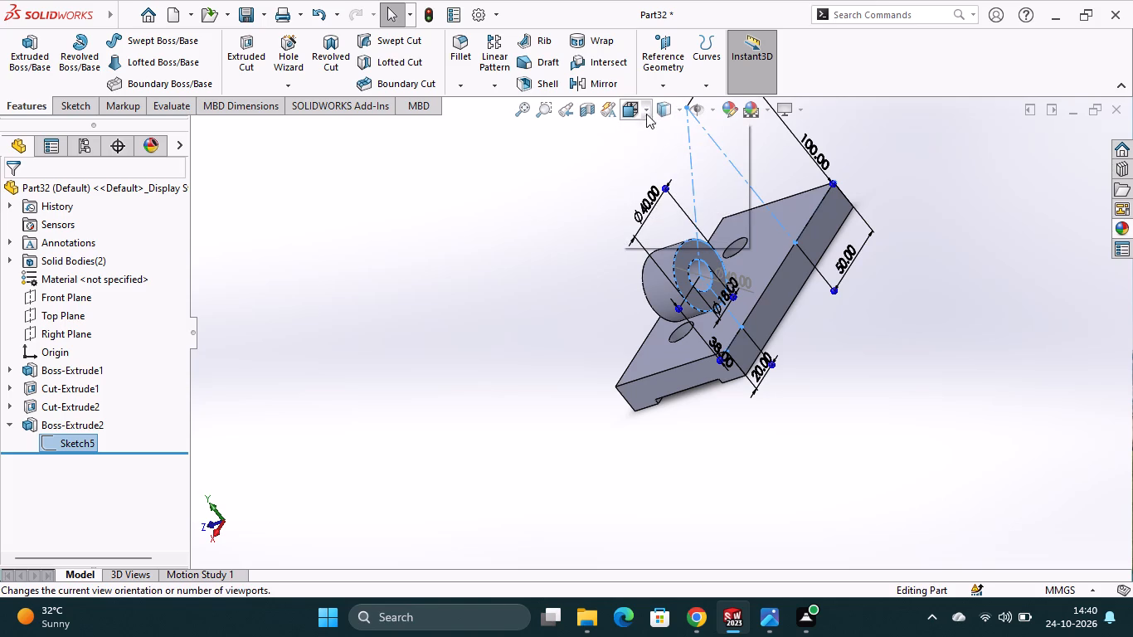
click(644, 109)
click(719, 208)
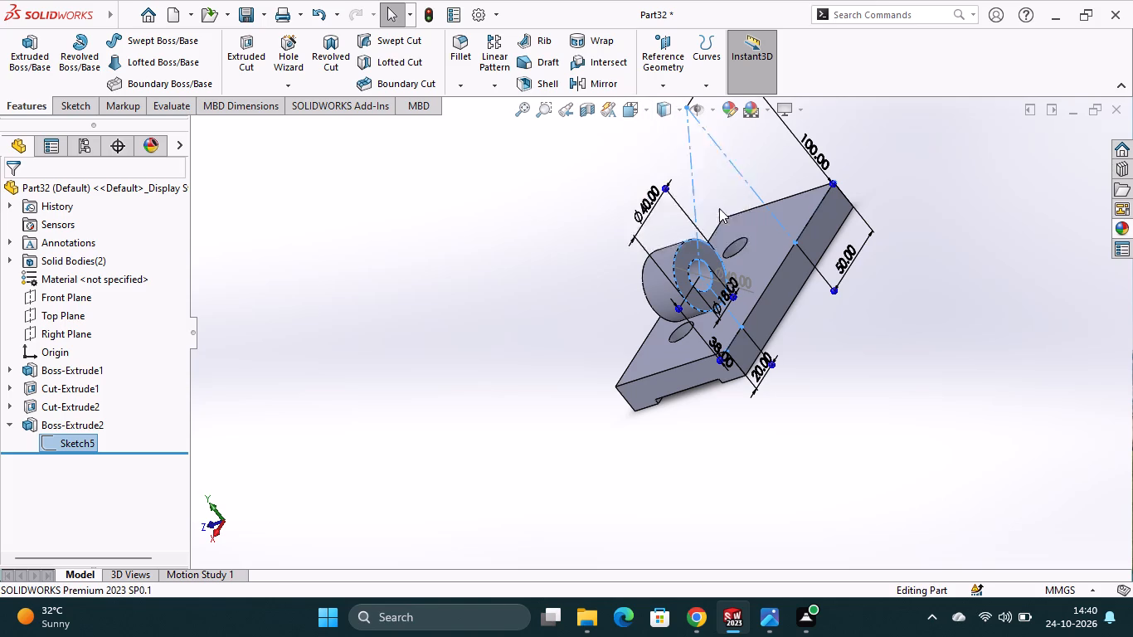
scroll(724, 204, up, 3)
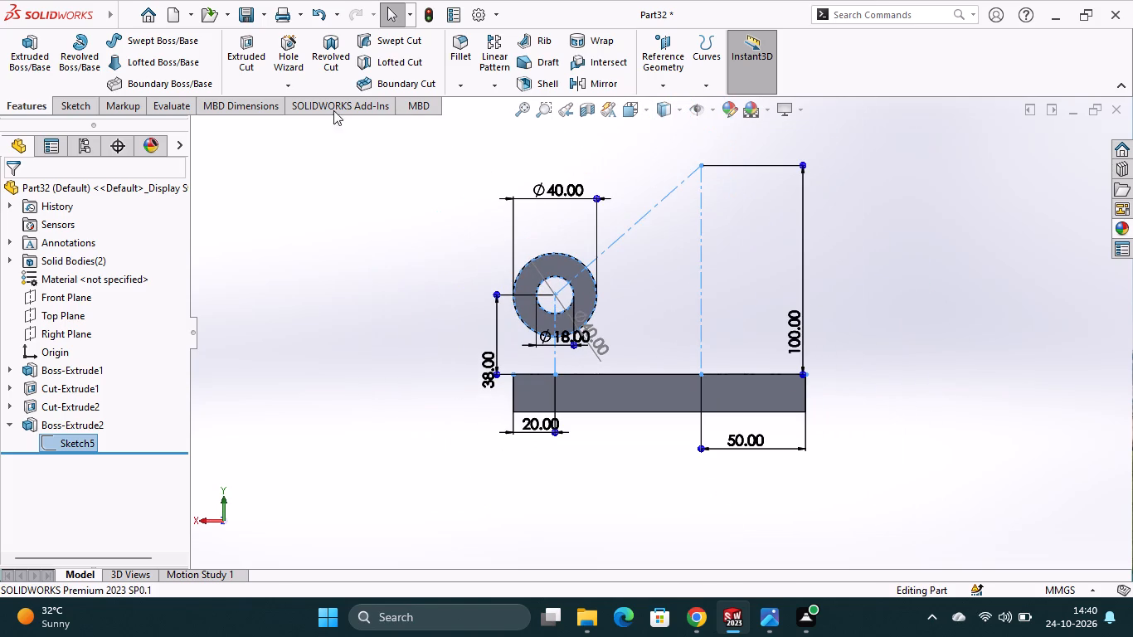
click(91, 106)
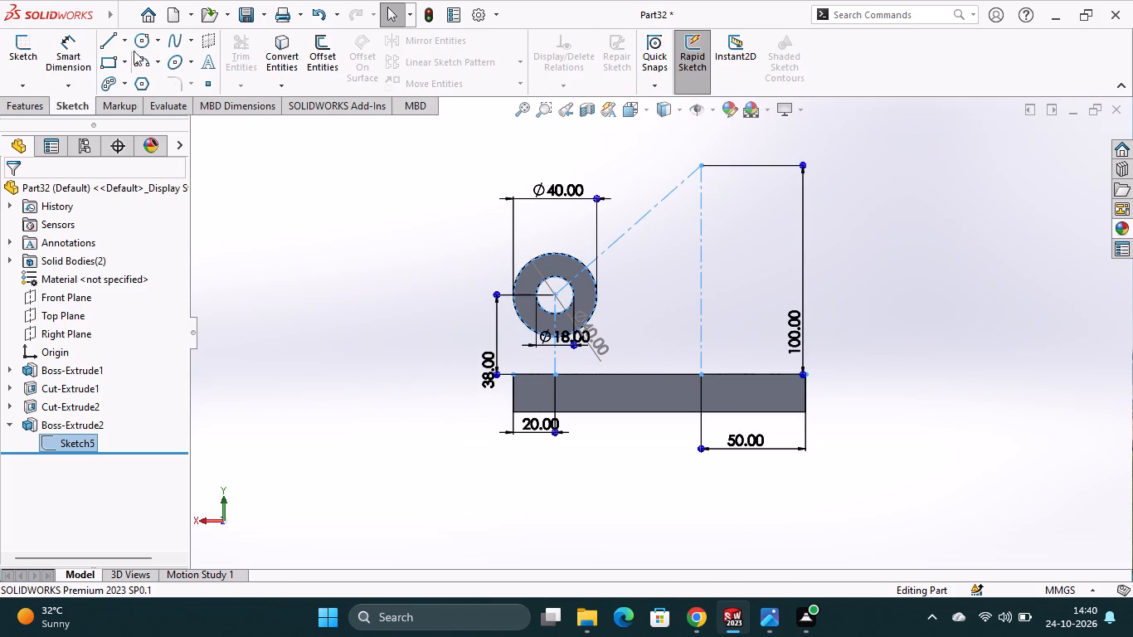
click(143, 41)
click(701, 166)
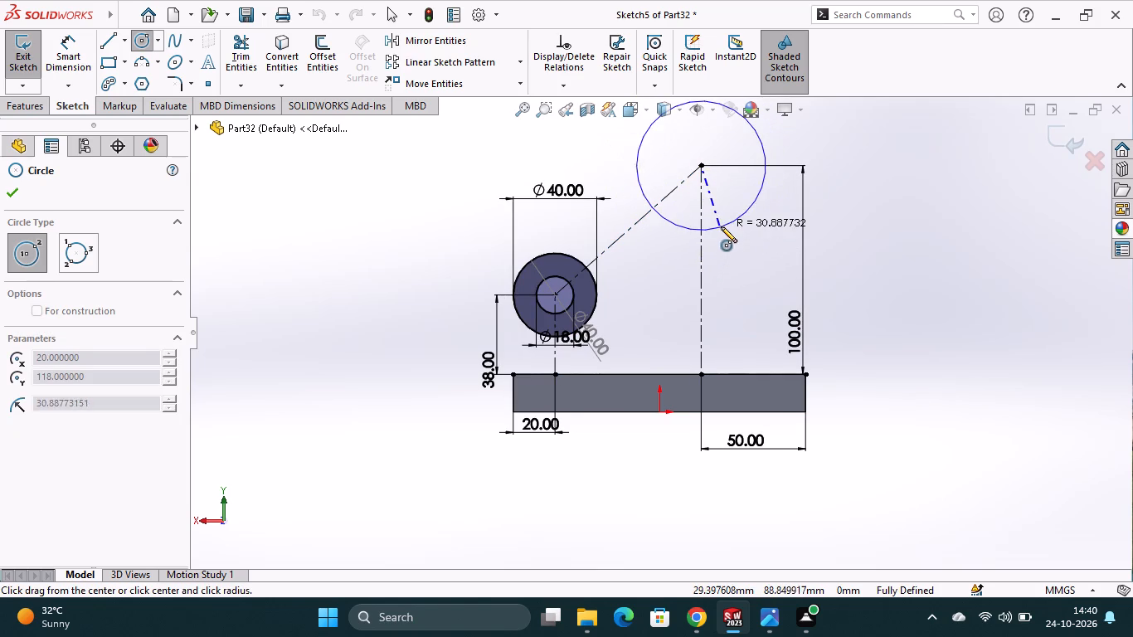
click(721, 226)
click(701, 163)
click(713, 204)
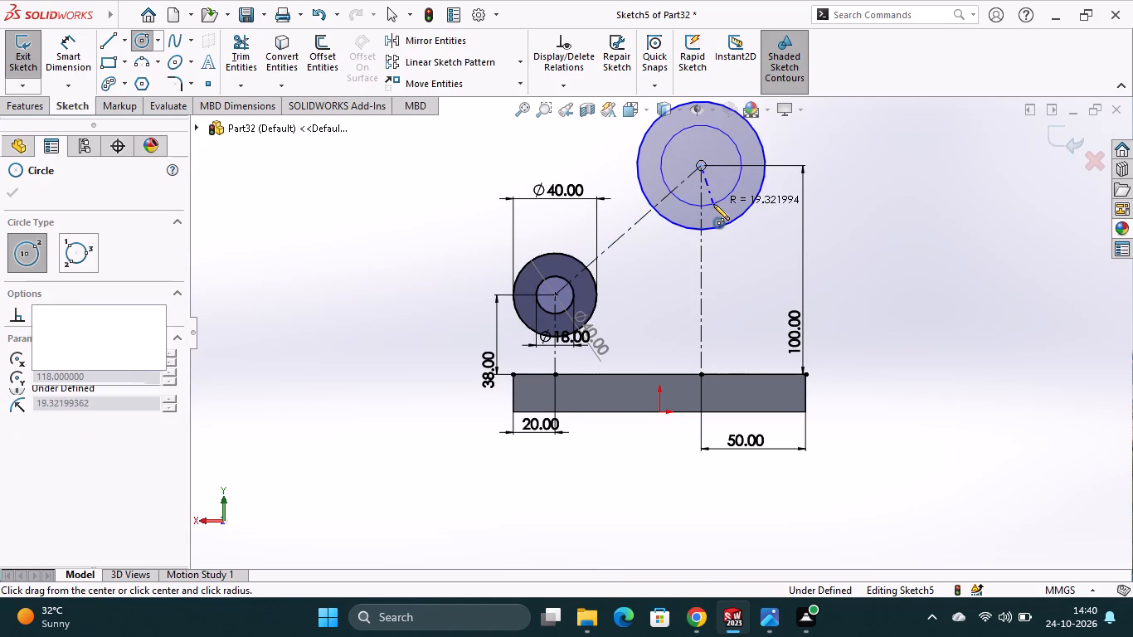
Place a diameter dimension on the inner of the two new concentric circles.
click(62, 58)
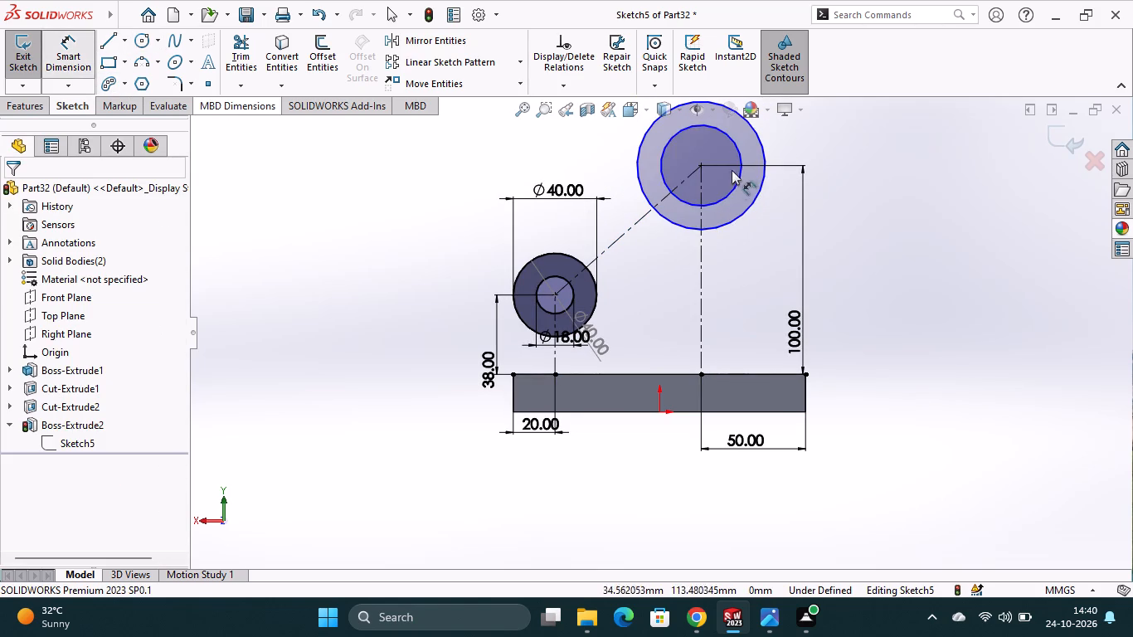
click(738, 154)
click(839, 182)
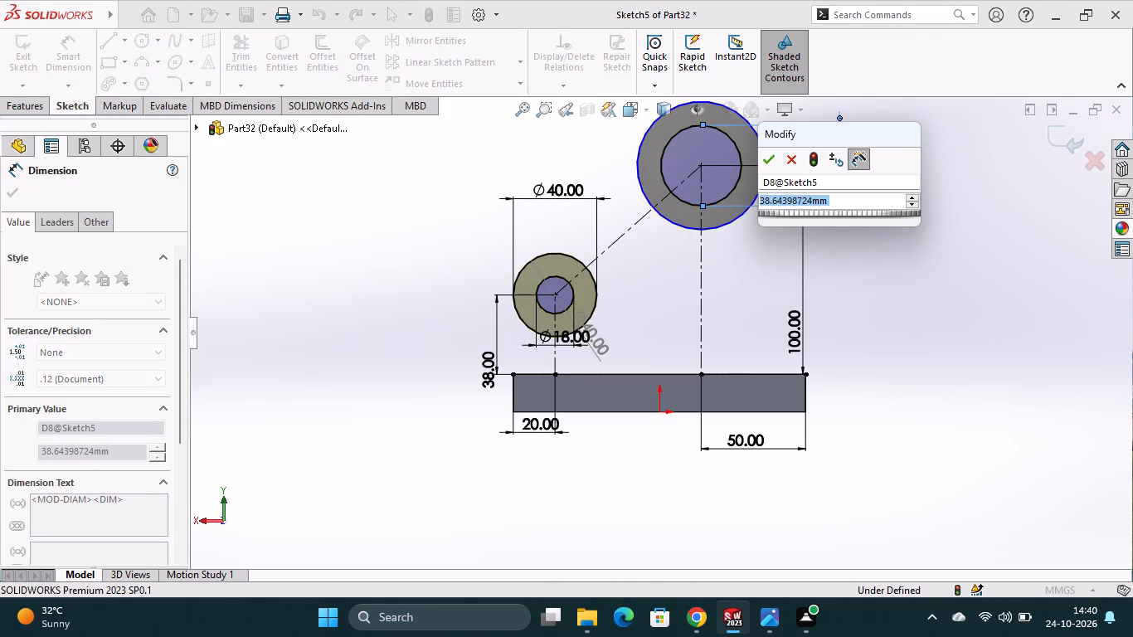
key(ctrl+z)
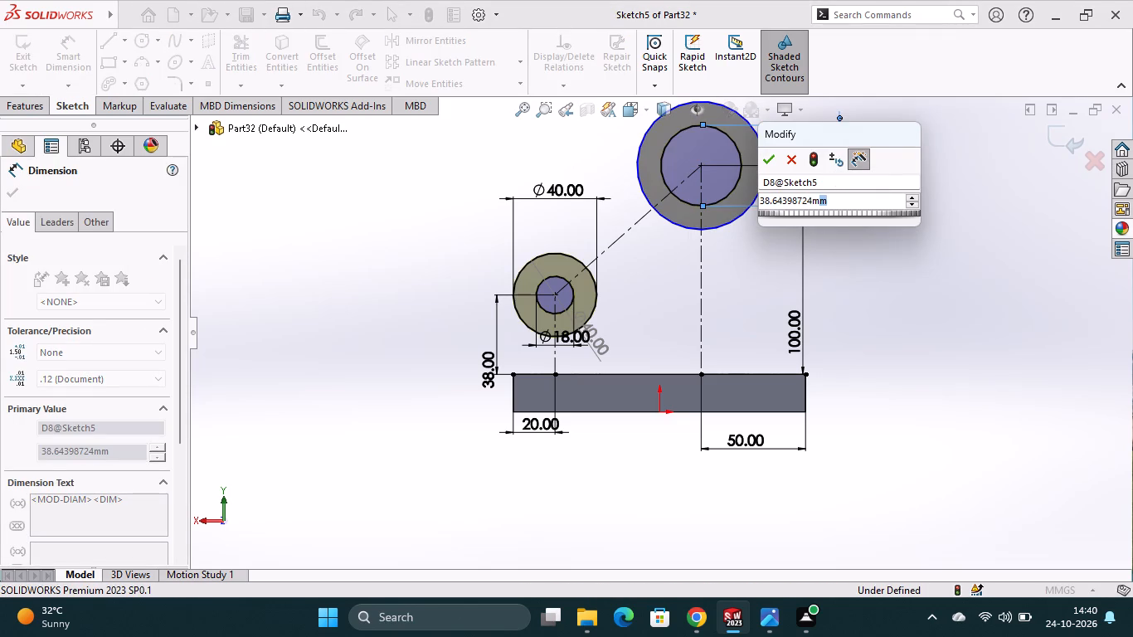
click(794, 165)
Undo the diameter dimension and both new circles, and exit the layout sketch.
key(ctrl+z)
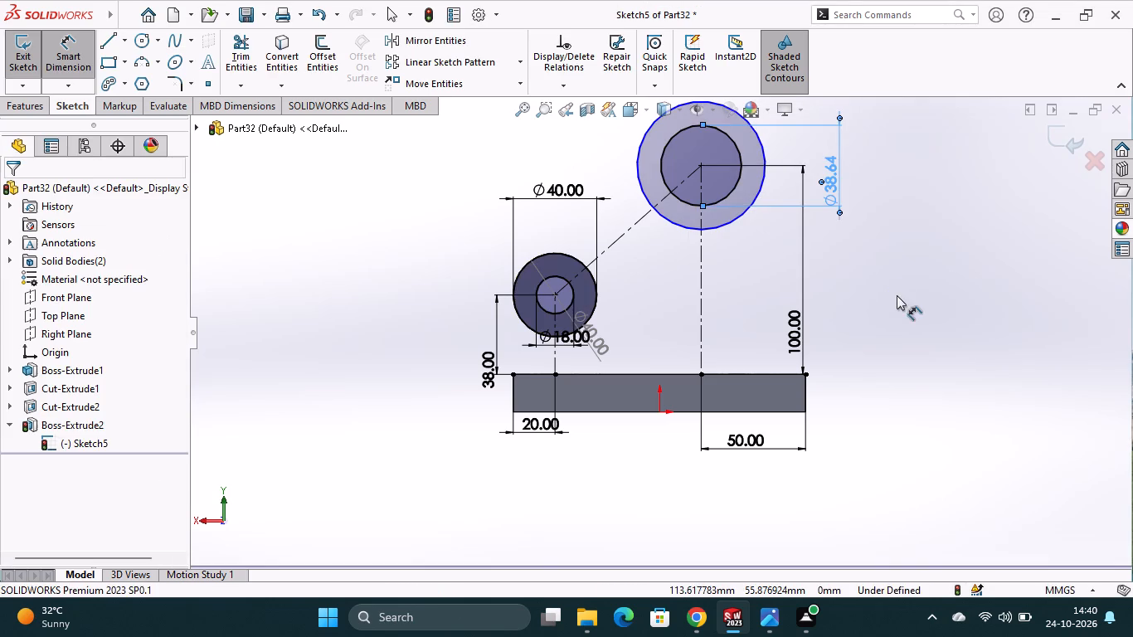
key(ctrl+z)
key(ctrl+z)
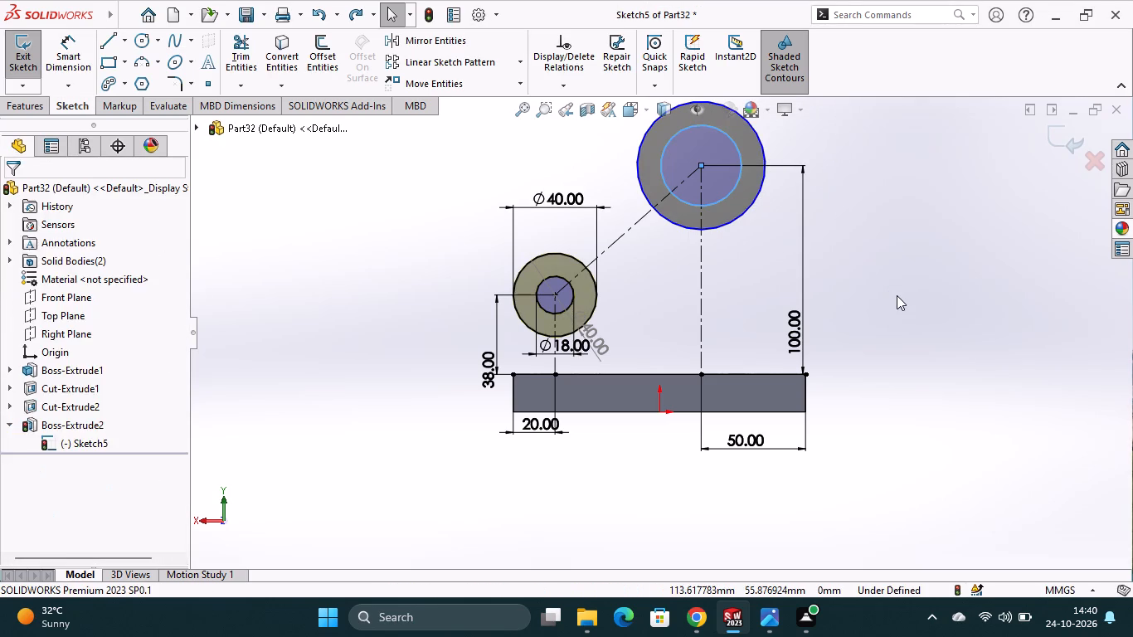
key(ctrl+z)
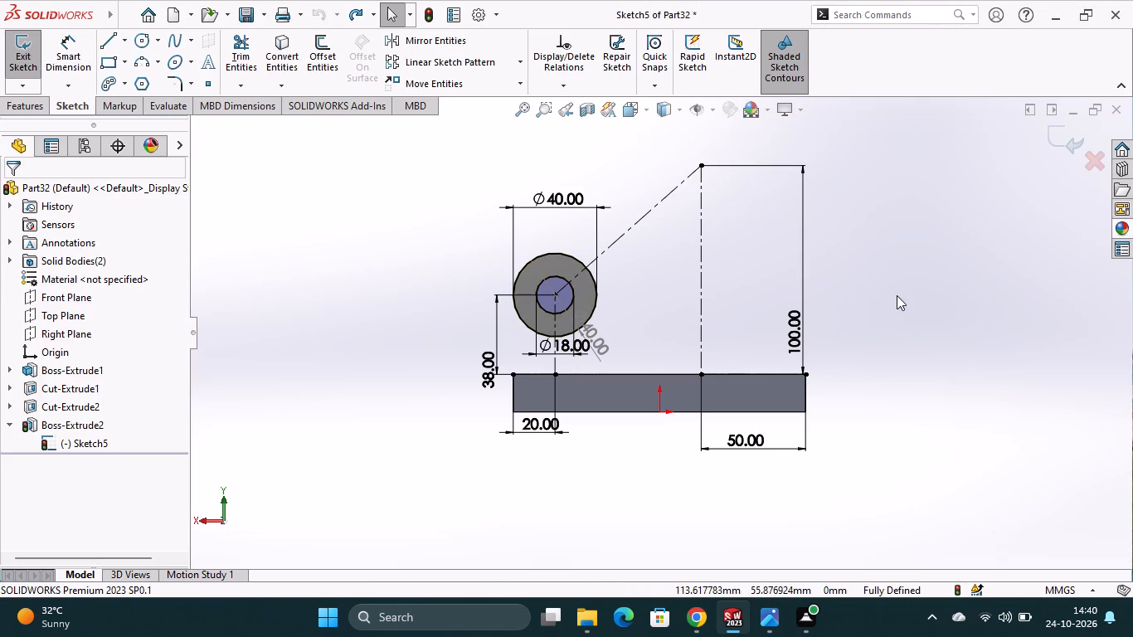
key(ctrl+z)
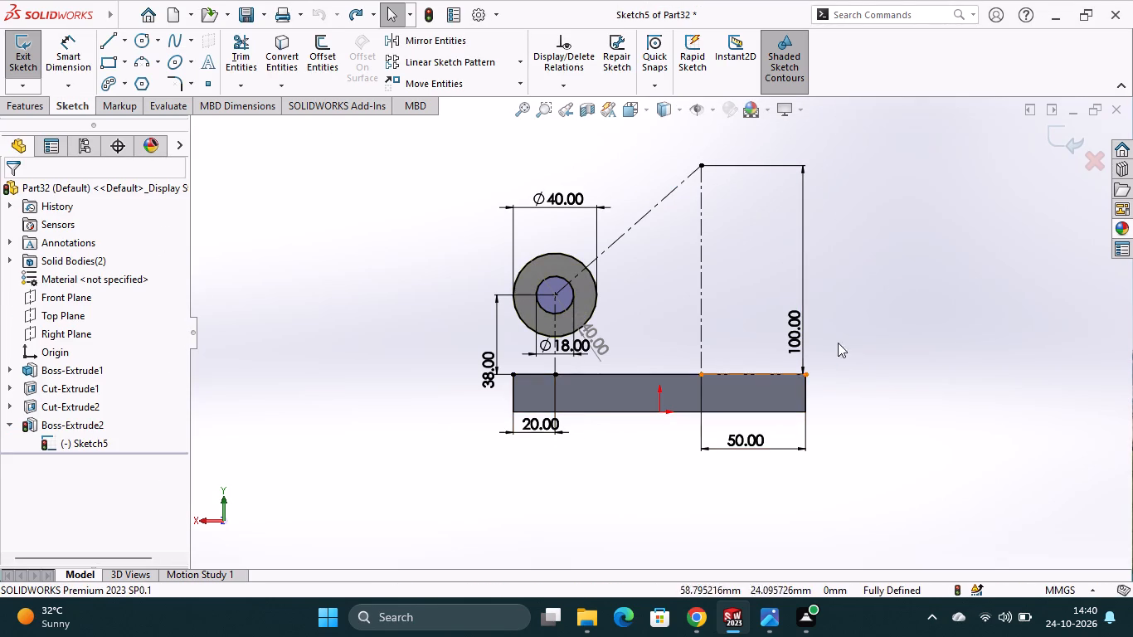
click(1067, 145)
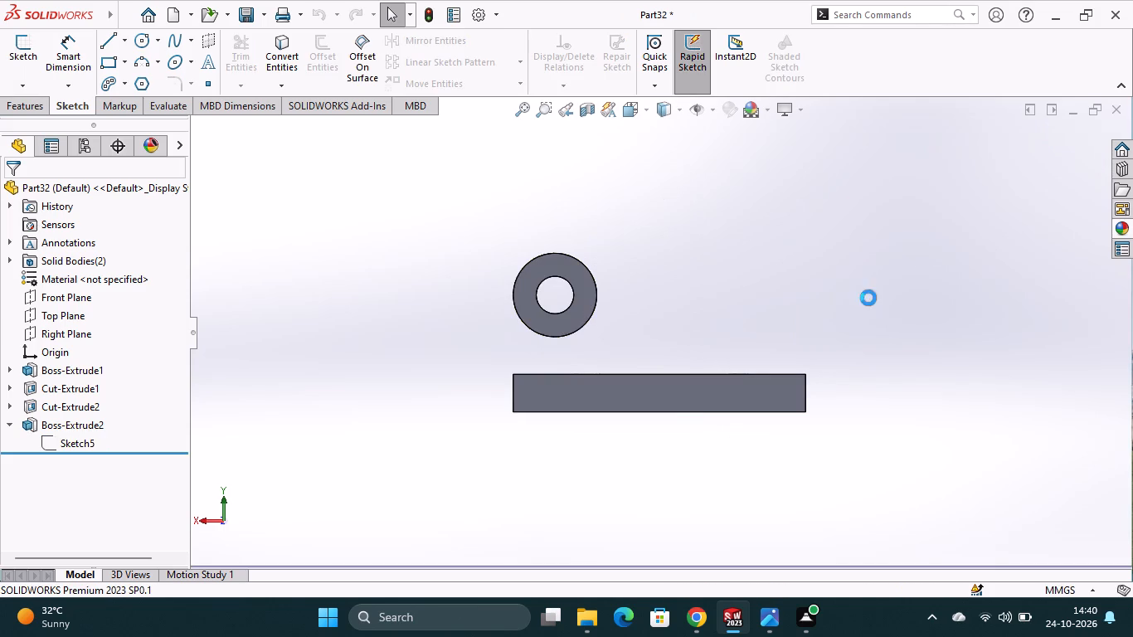
On the base block's rear face, sketch construction lines about 51 mm along the top edge from the corner farthest from the boss, then about 104 mm up.
click(728, 387)
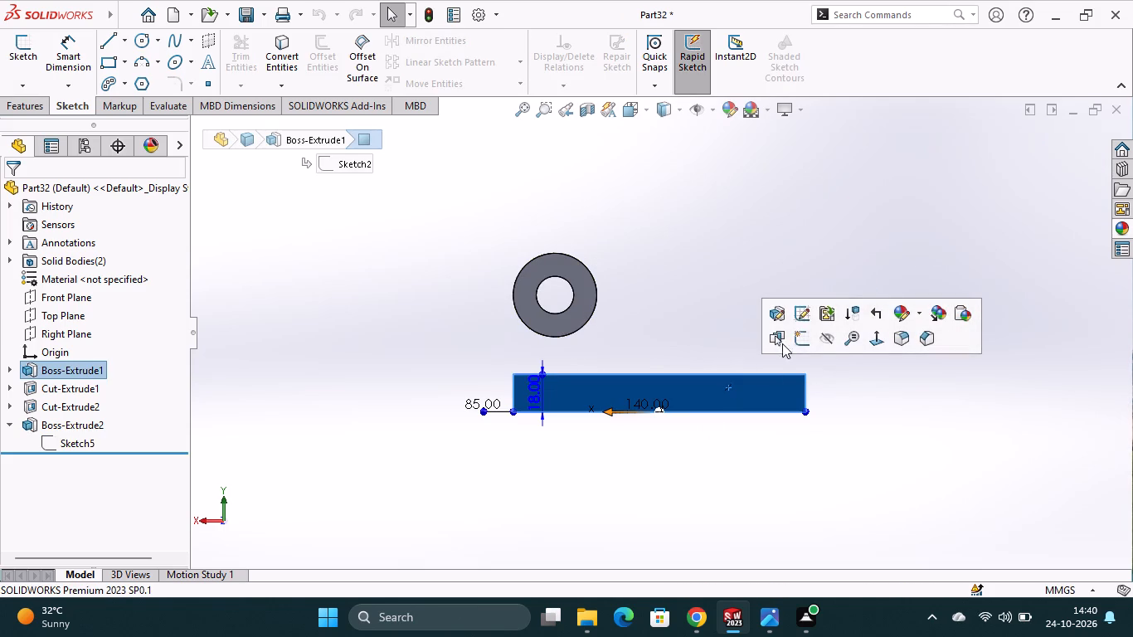
click(807, 334)
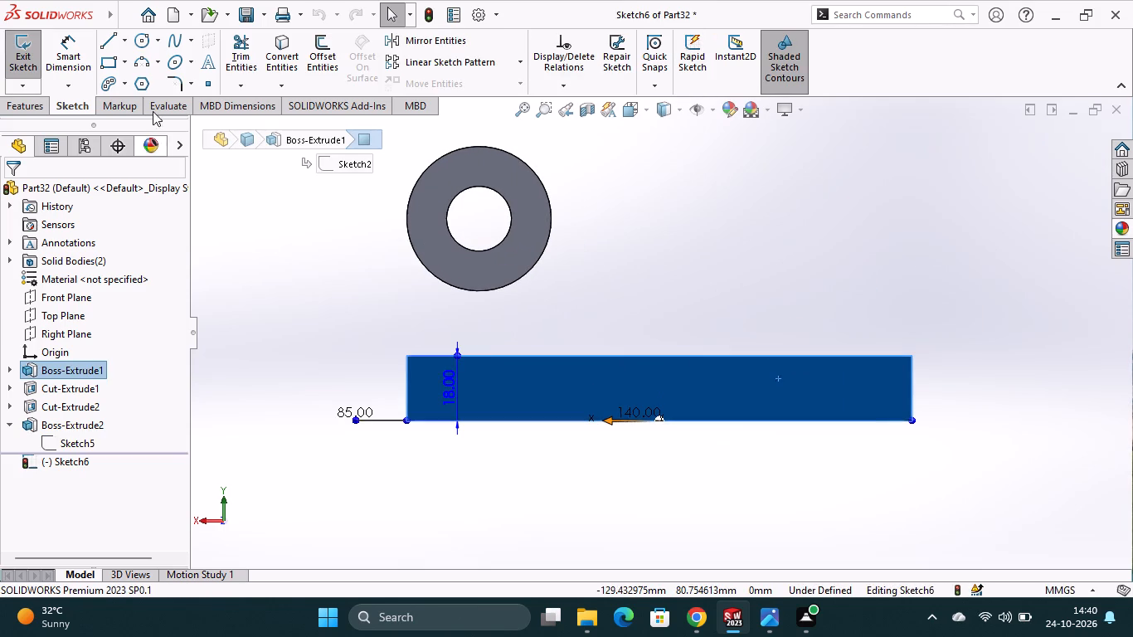
click(123, 38)
click(128, 77)
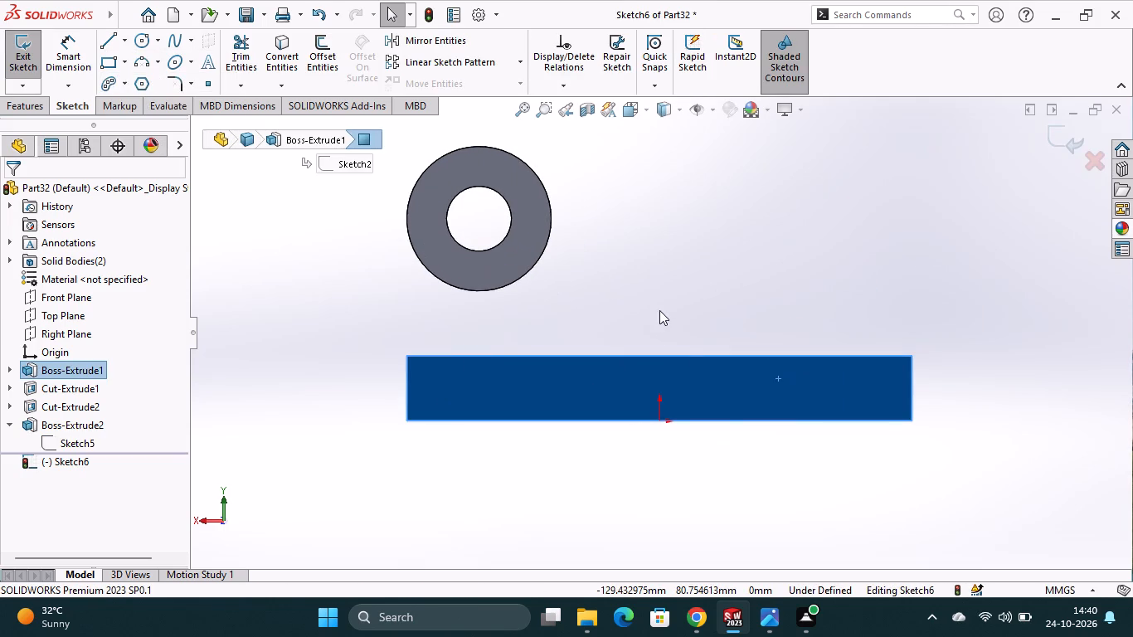
click(912, 355)
click(729, 357)
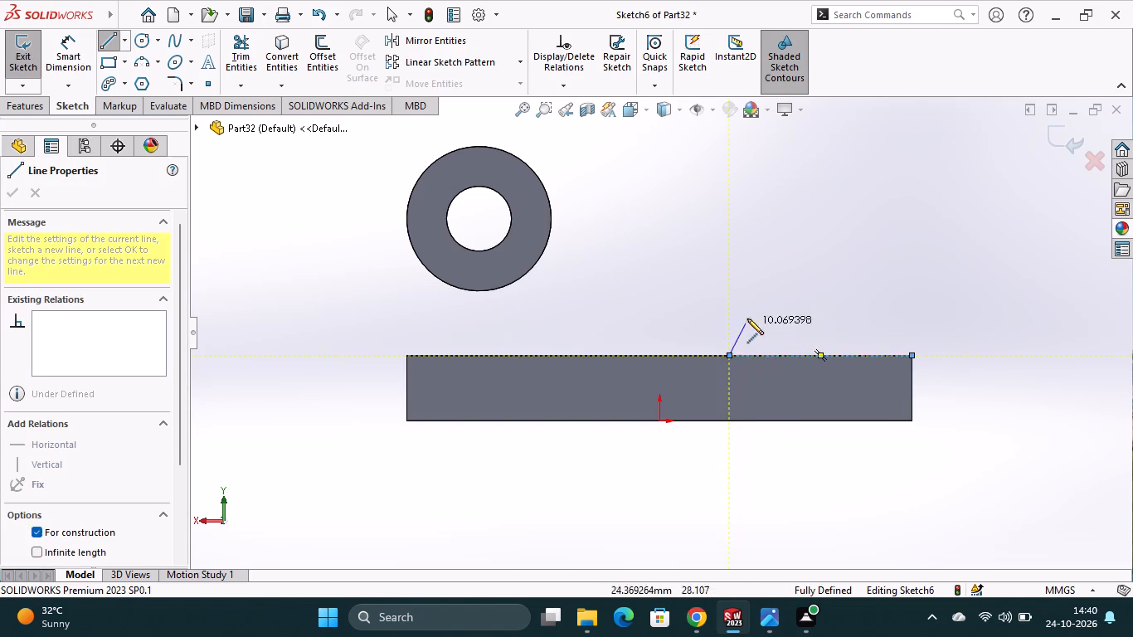
scroll(747, 317, up, 3)
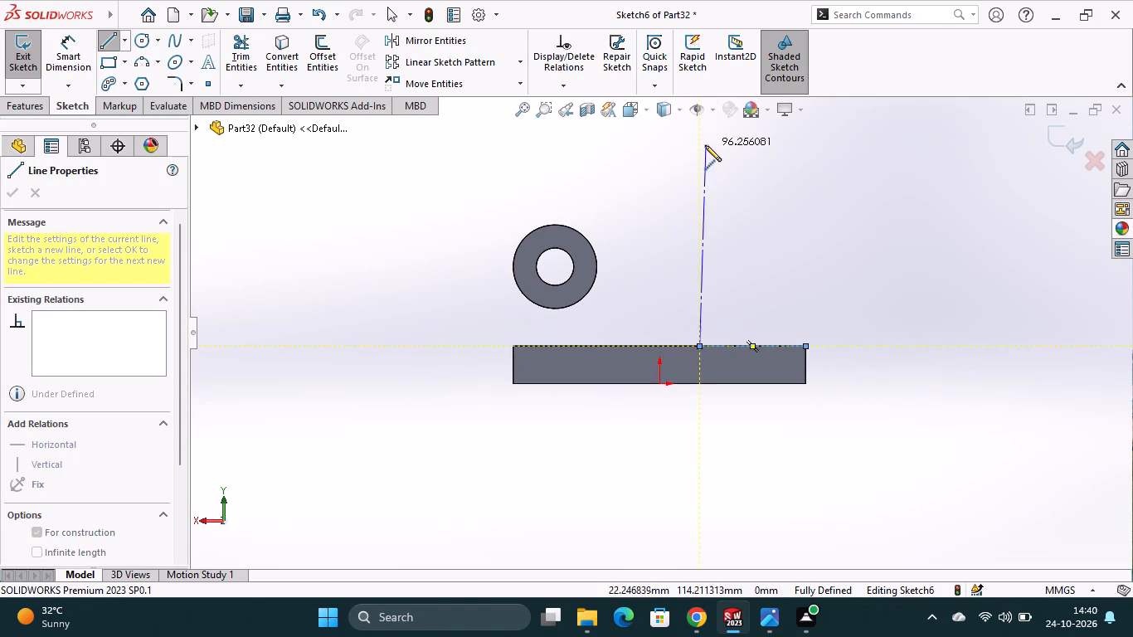
click(702, 129)
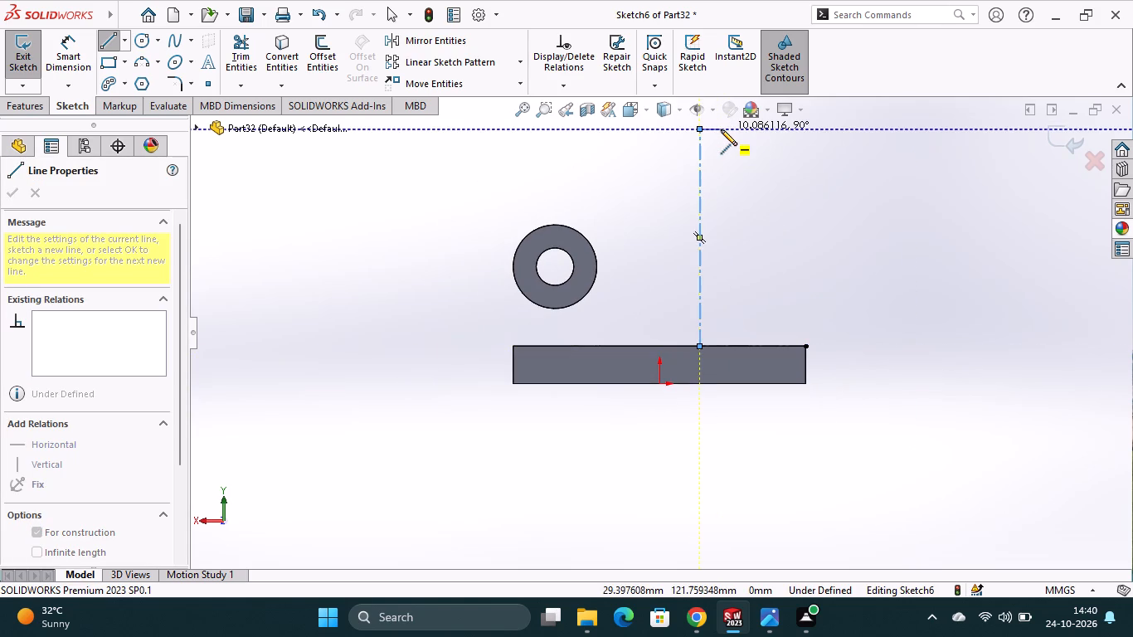
key(Escape)
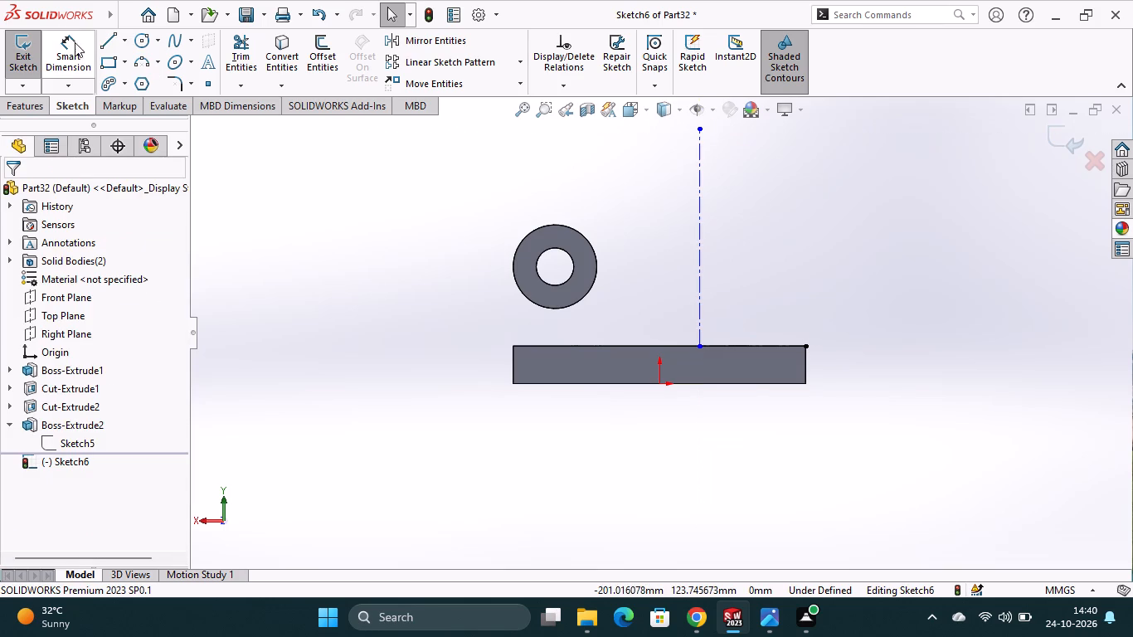
Dimension the horizontal construction line along the block's top edge to 50 mm.
click(73, 45)
click(752, 344)
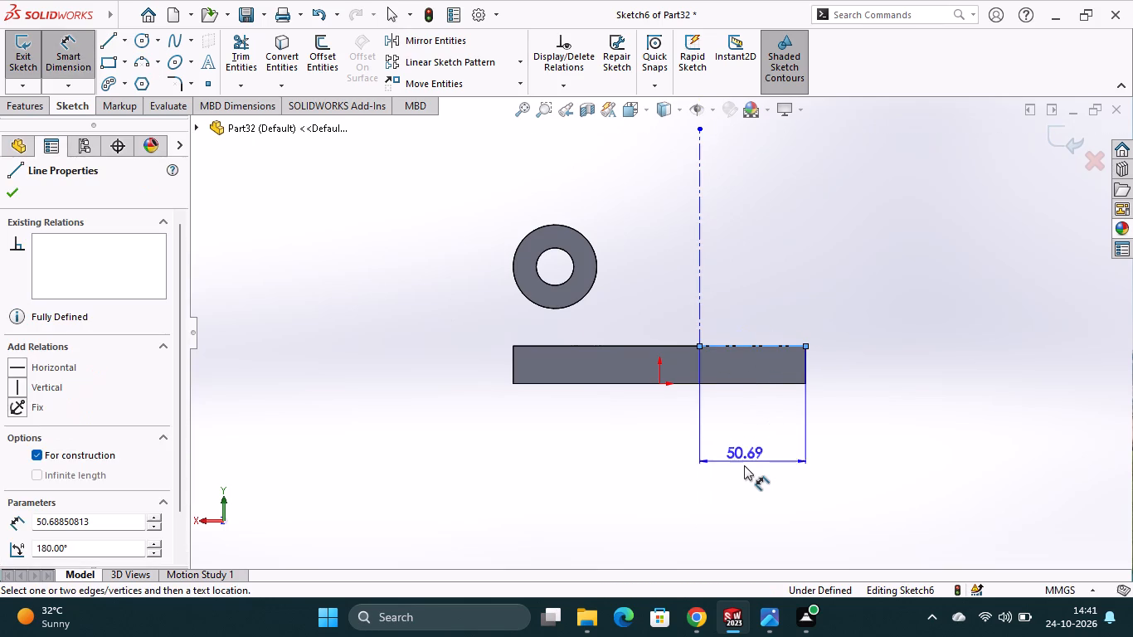
click(743, 468)
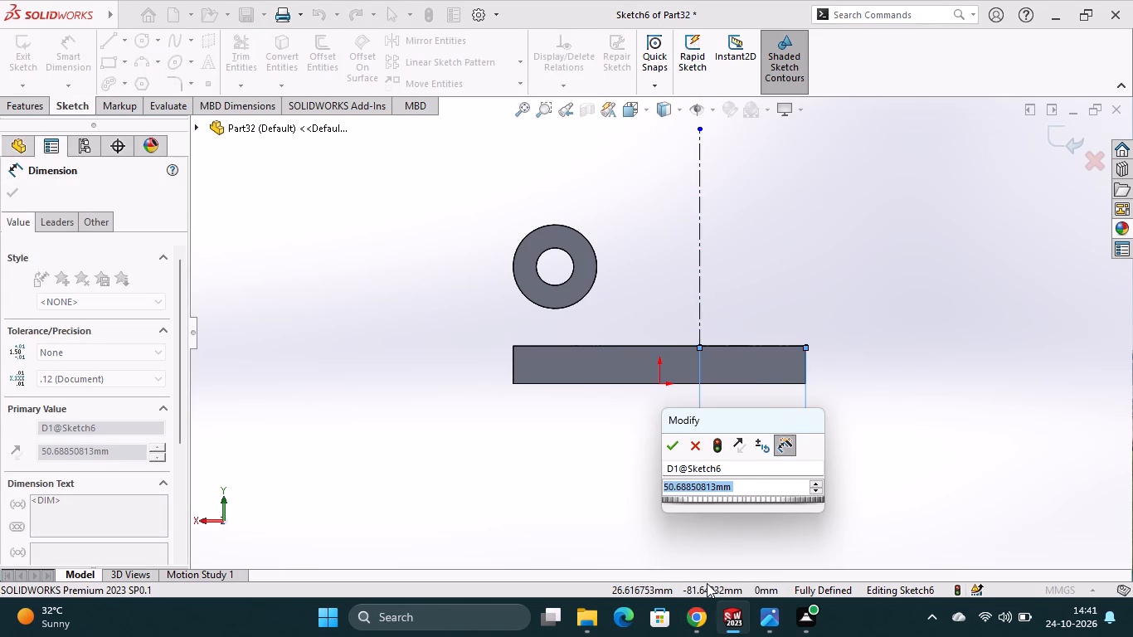
text(50)
key(Return)
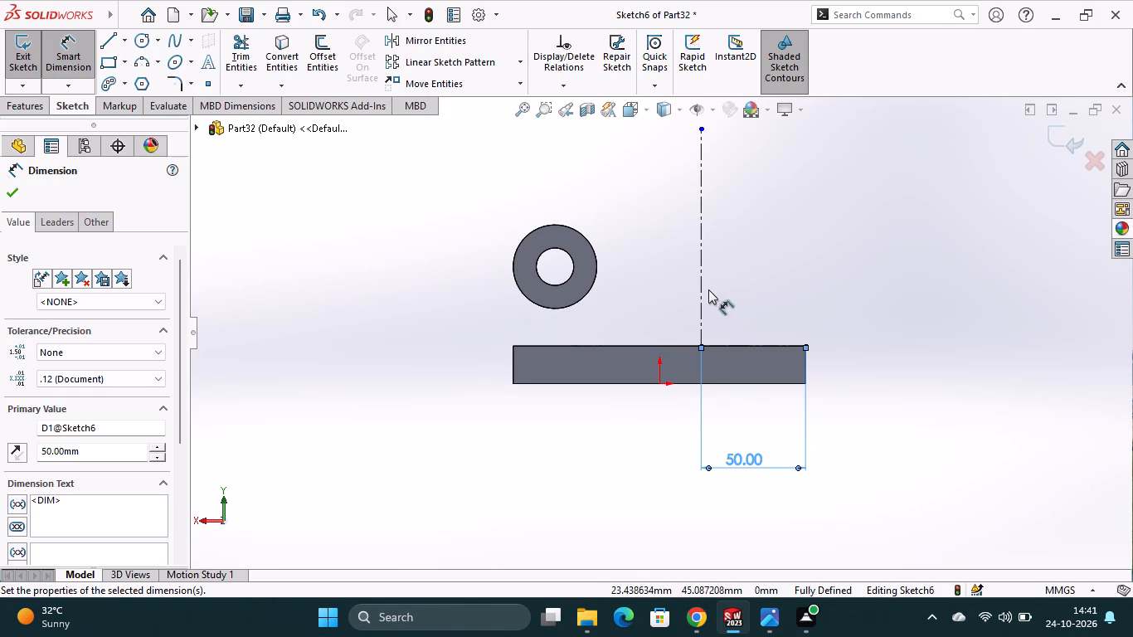
Dimension the vertical construction line's length to 100 mm.
click(702, 289)
click(887, 306)
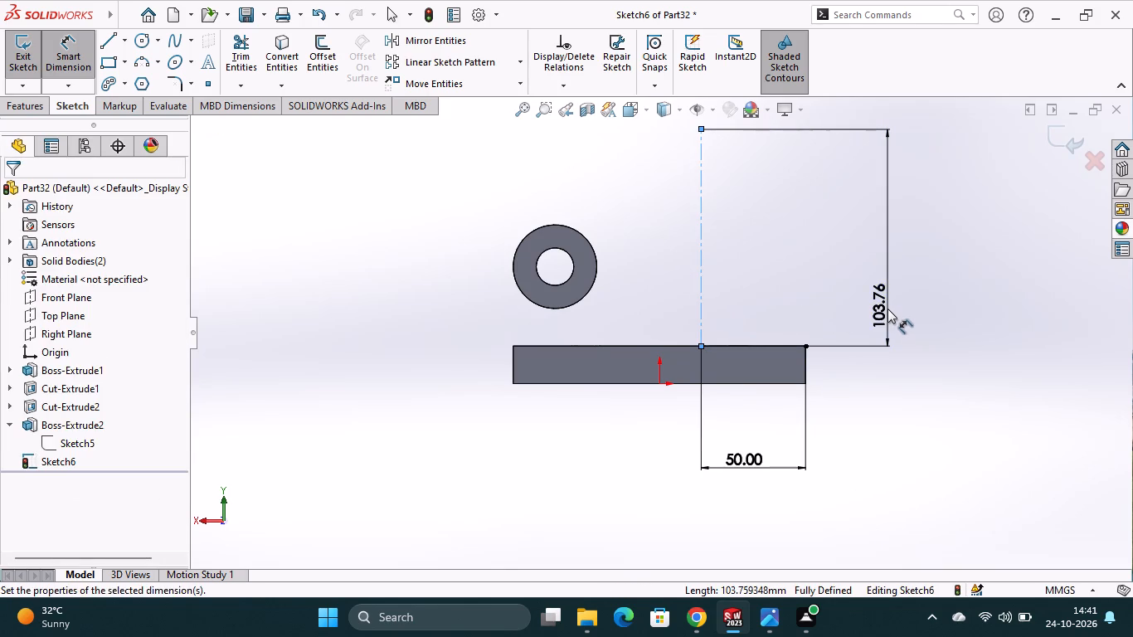
key(grave)
key(BackSpace)
text(100)
key(Return)
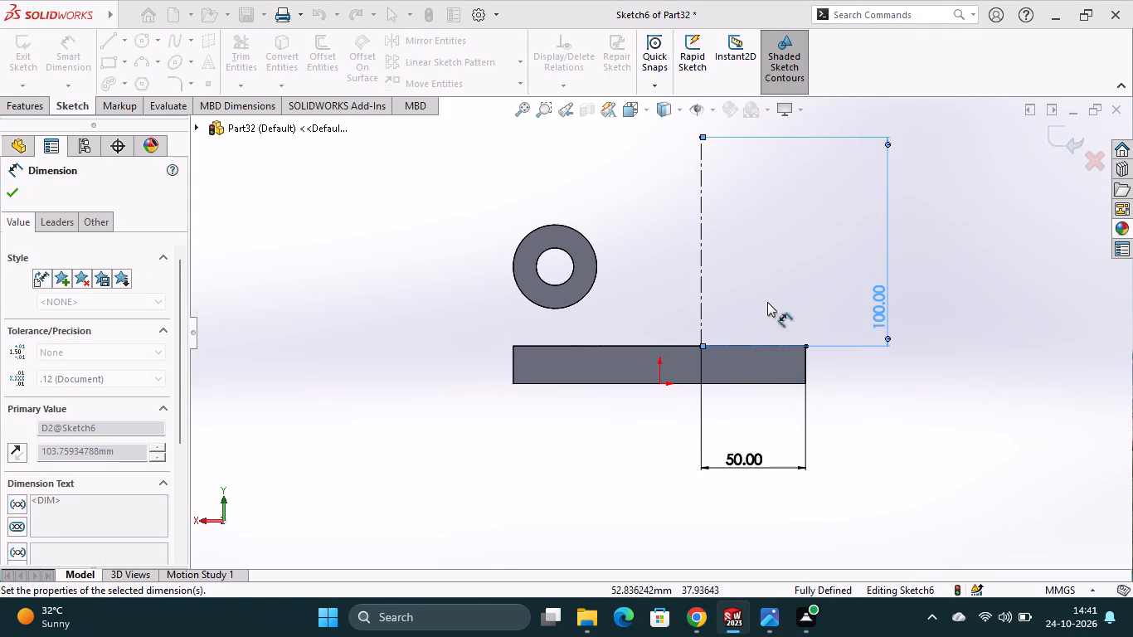
Draw two concentric circles centred on the top end of the 100 mm vertical construction line.
scroll(703, 158, down, 2)
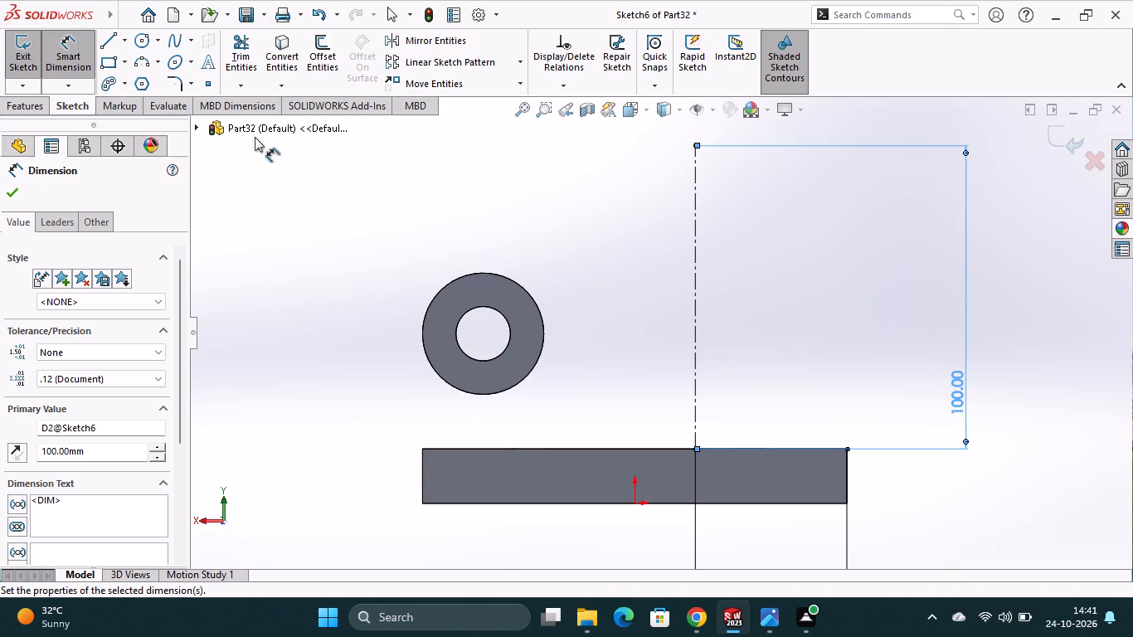
click(139, 39)
click(694, 144)
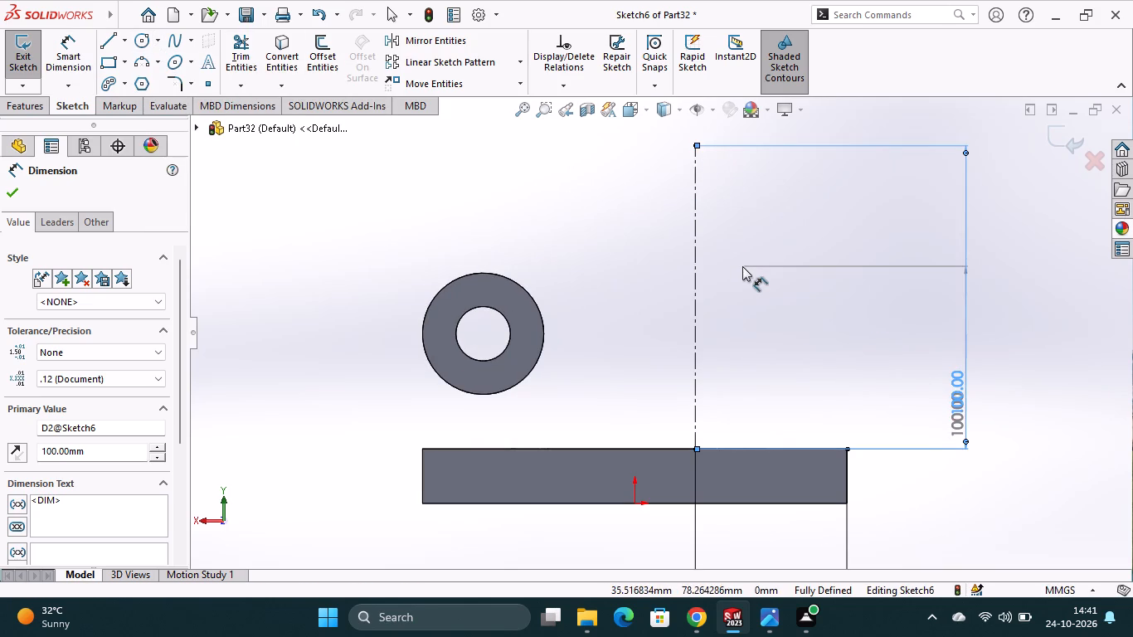
key(Escape)
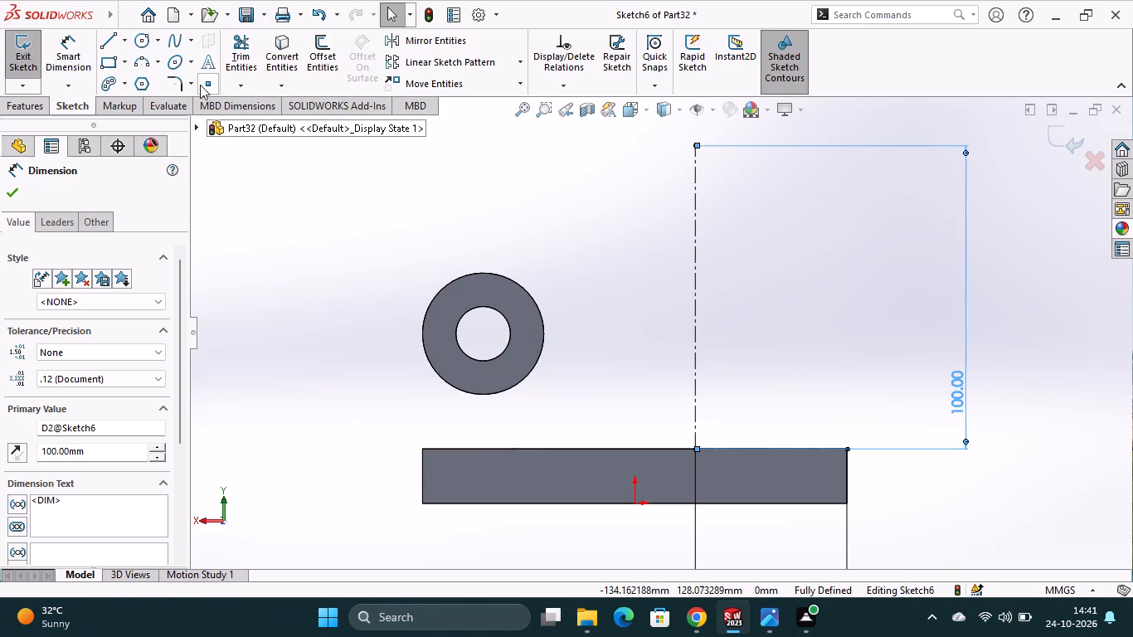
click(144, 41)
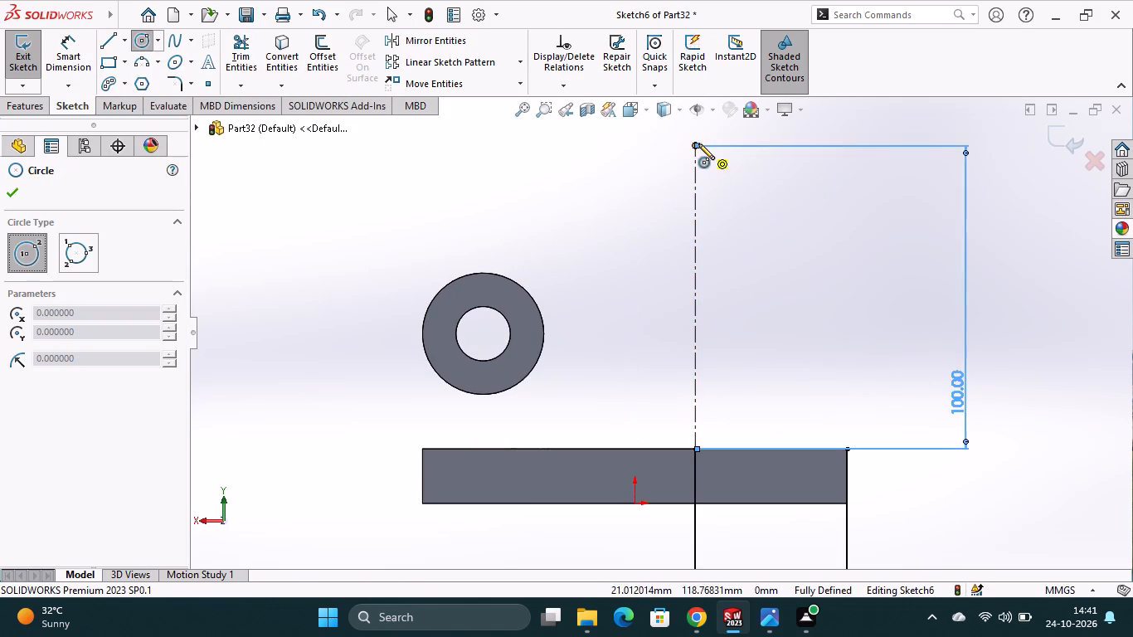
click(698, 143)
click(752, 259)
click(694, 144)
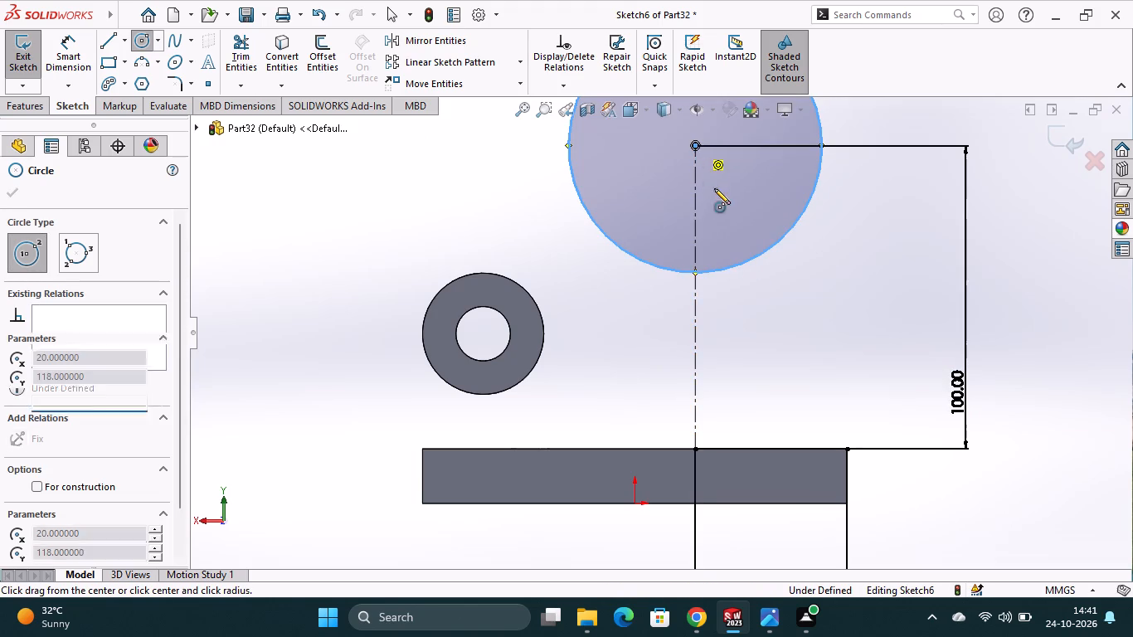
click(727, 225)
scroll(736, 227, up, 1)
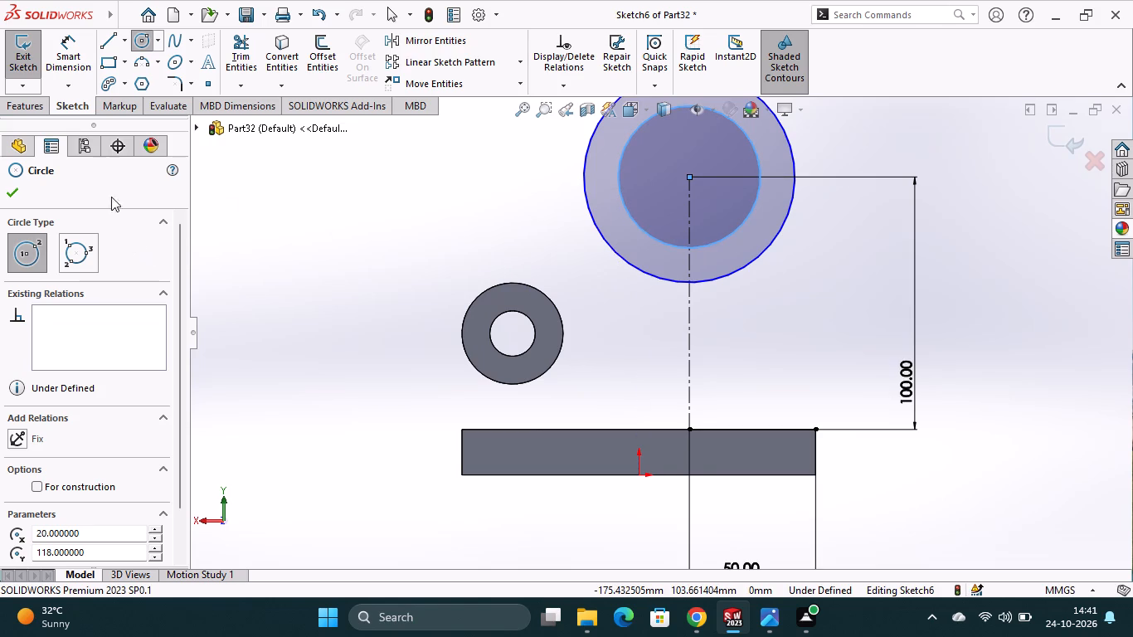
Dimension the outer concentric circle's diameter to 55 mm.
click(68, 53)
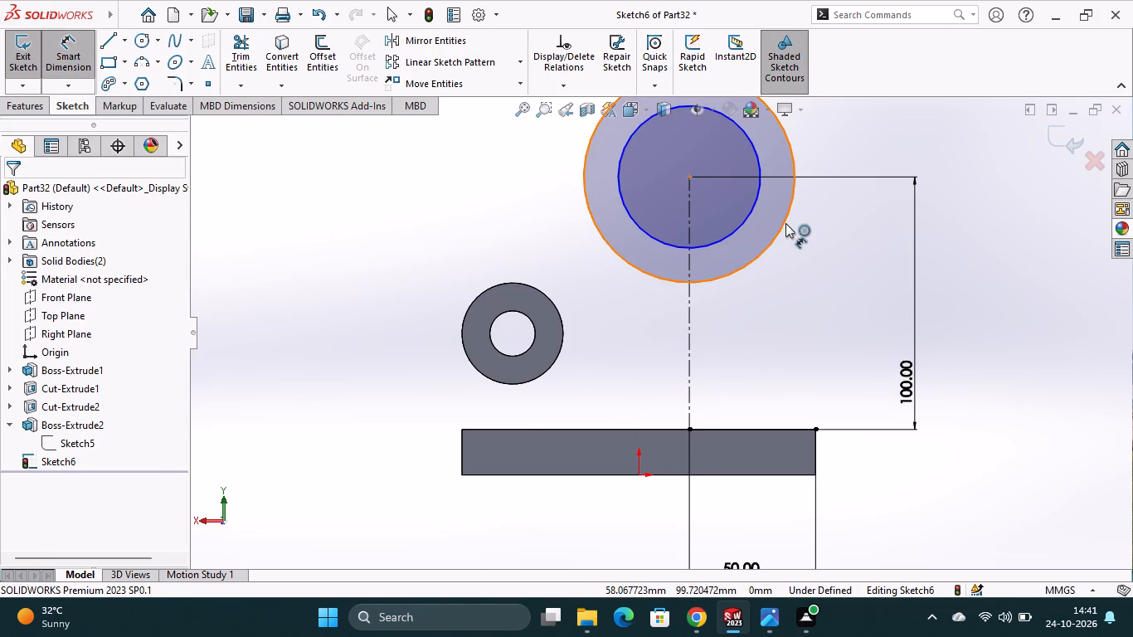
click(785, 223)
click(837, 224)
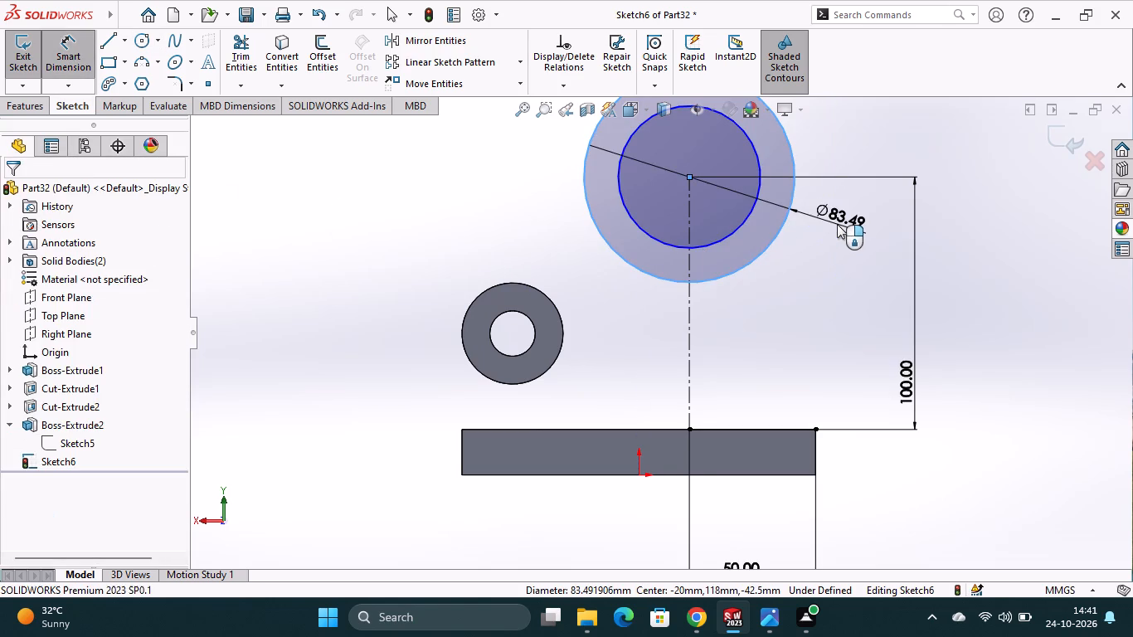
text(55)
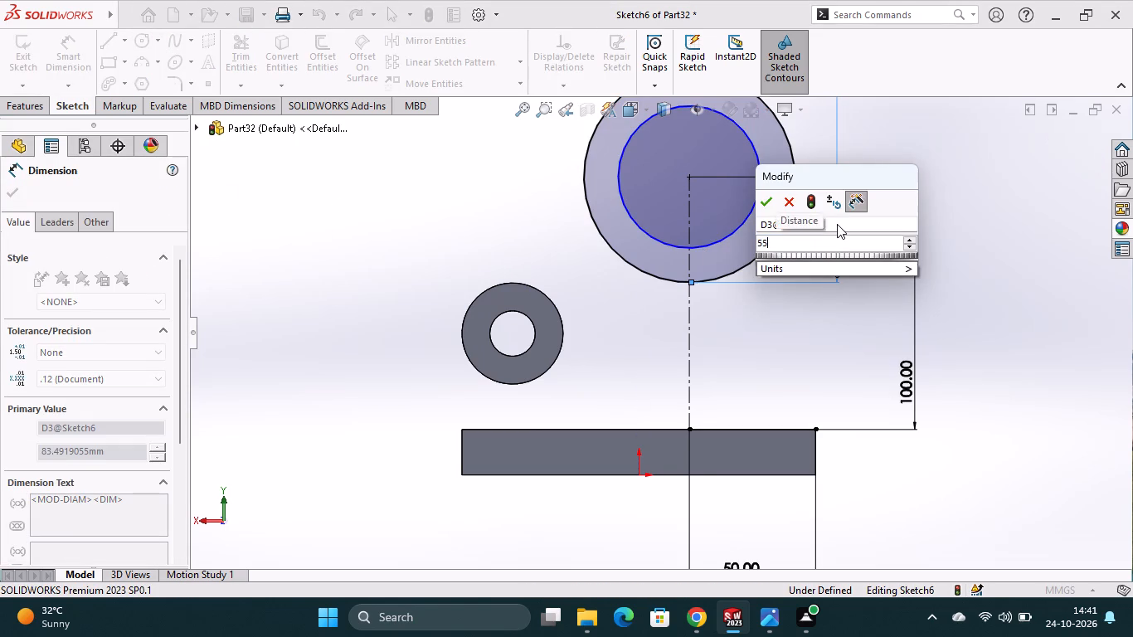
key(Return)
Dimension the other concentric circle's diameter to 30 mm to form the bore.
scroll(758, 236, down, 6)
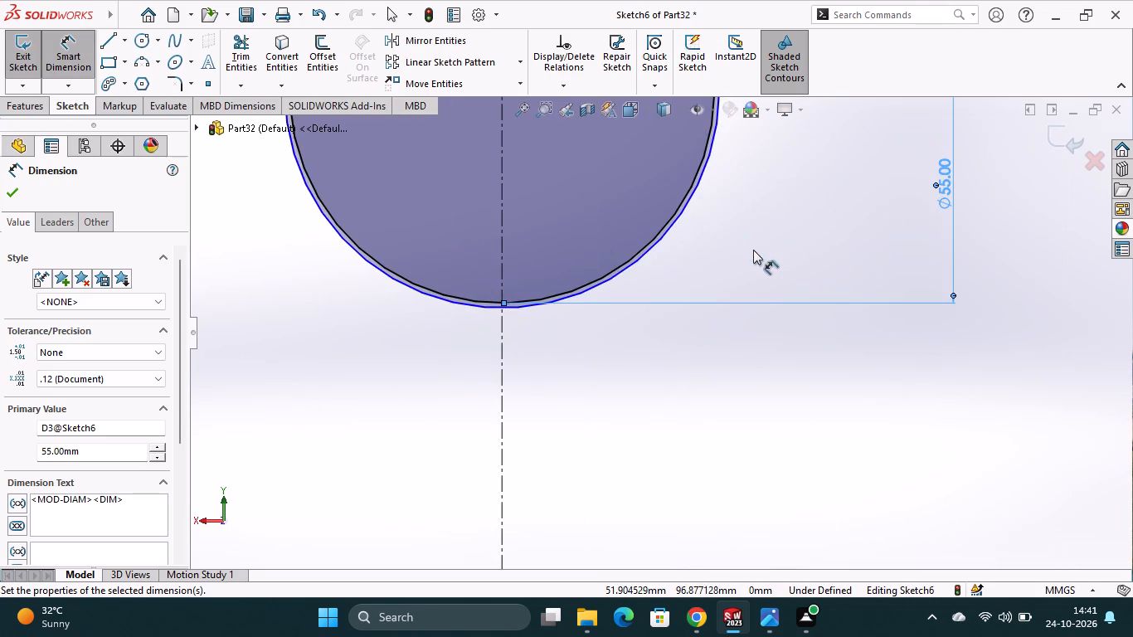
click(649, 252)
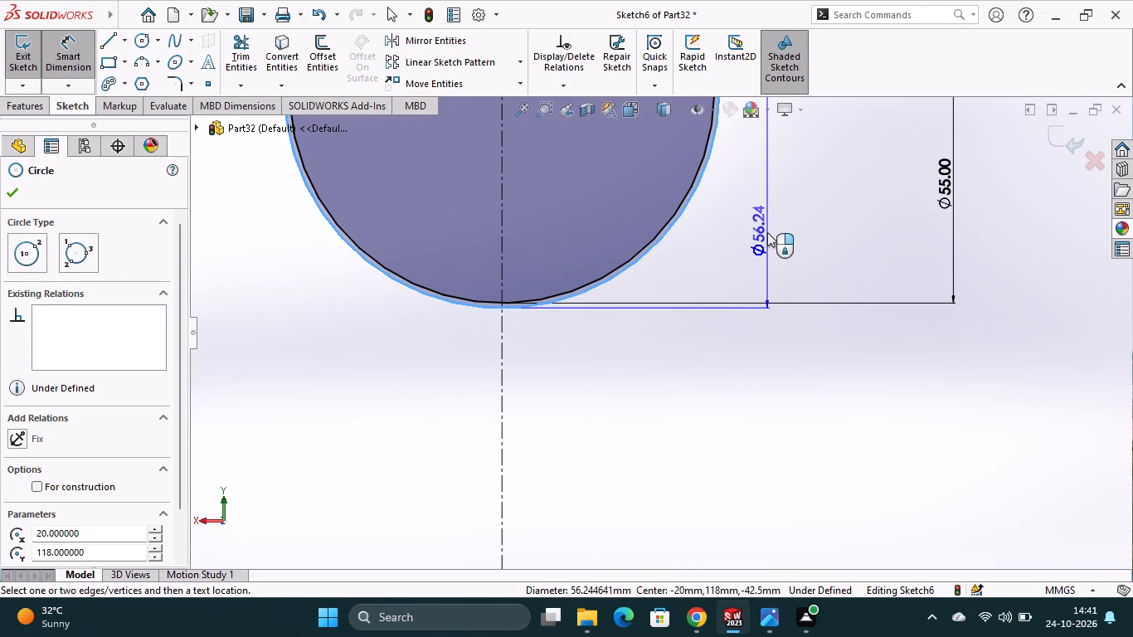
click(767, 232)
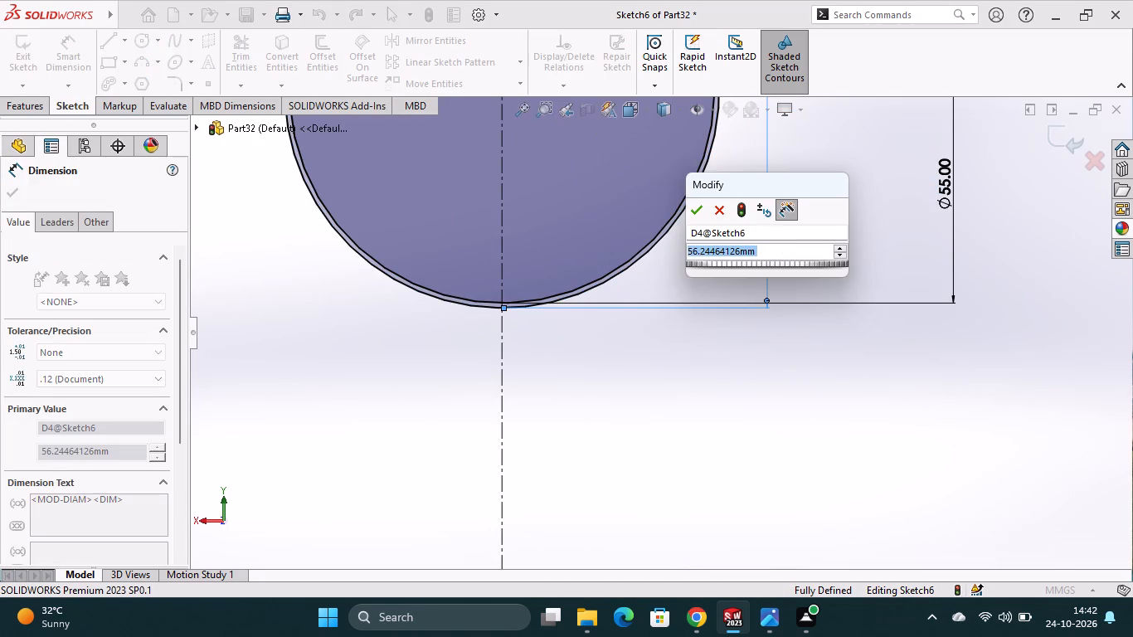
text(30)
key(Return)
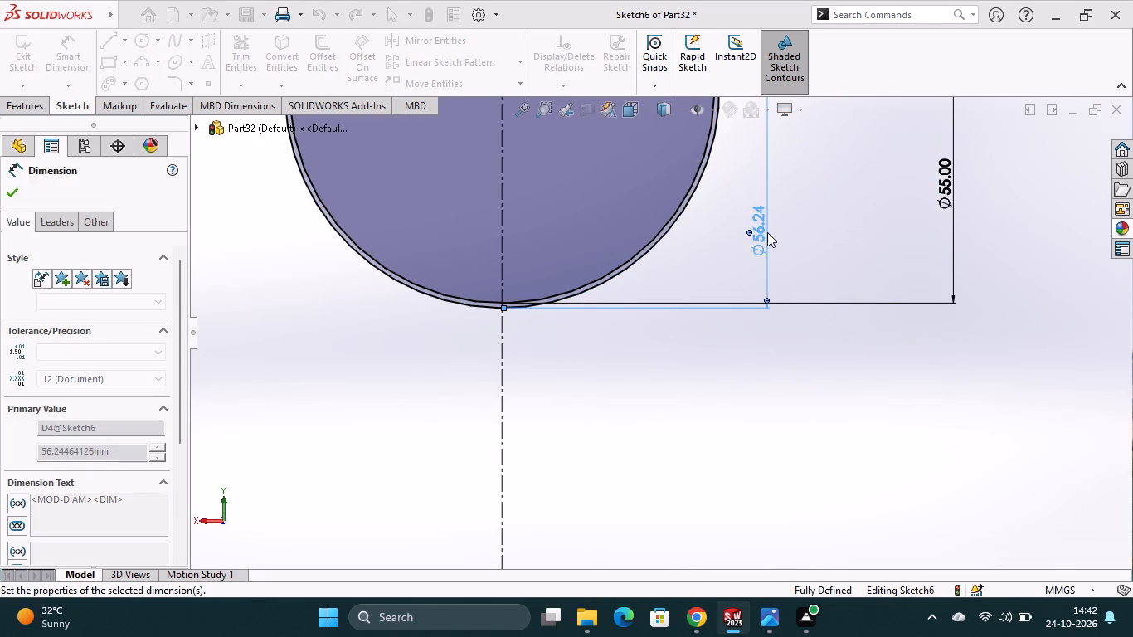
scroll(564, 221, up, 3)
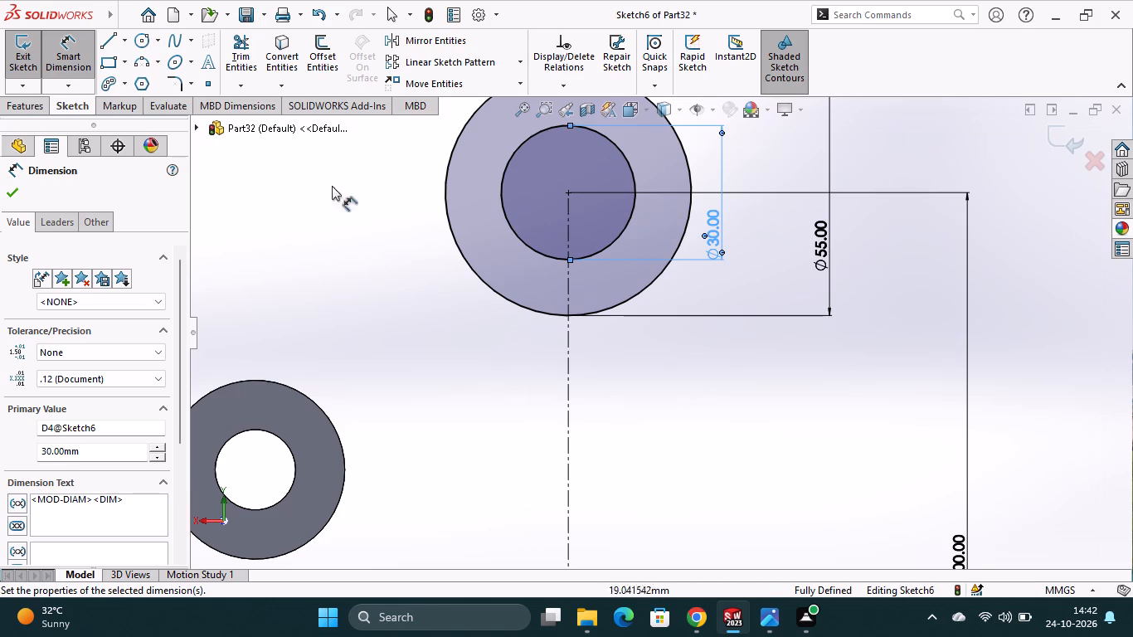
Start a boss extrusion of the 55/30 mm ring sketch and reverse its direction so it runs over the block.
click(38, 106)
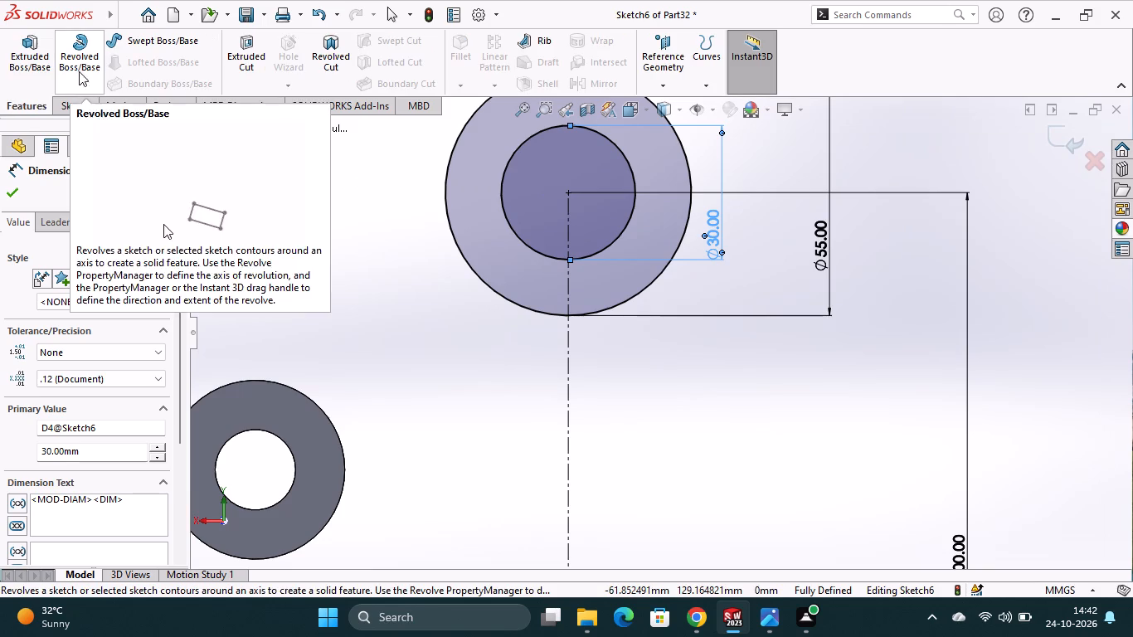
click(40, 64)
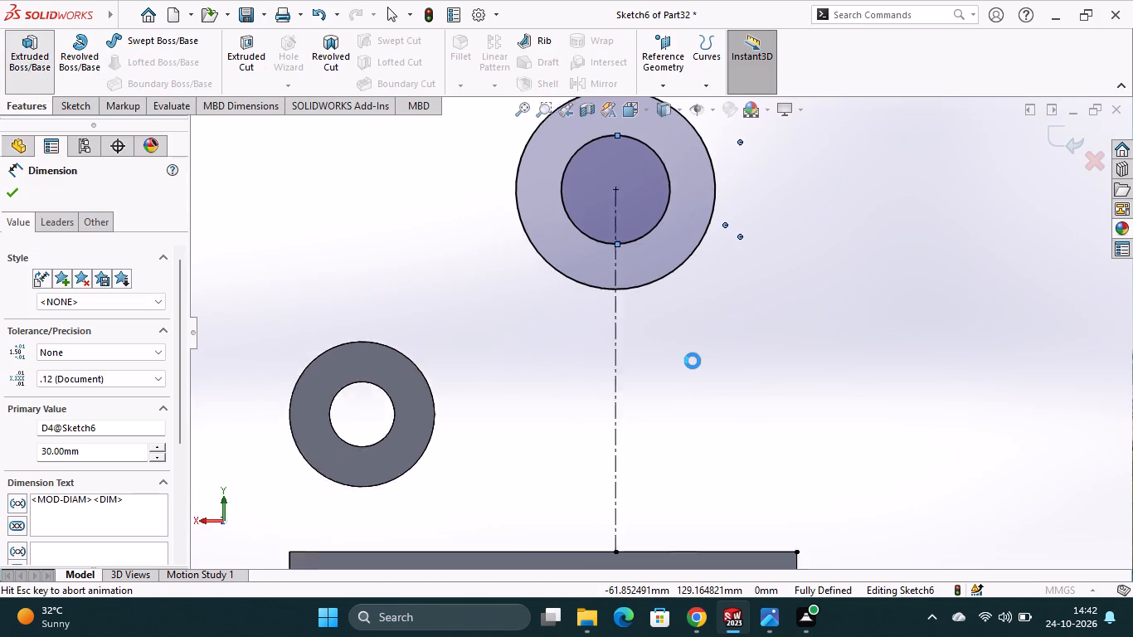
middle_drag(943, 313, 889, 377)
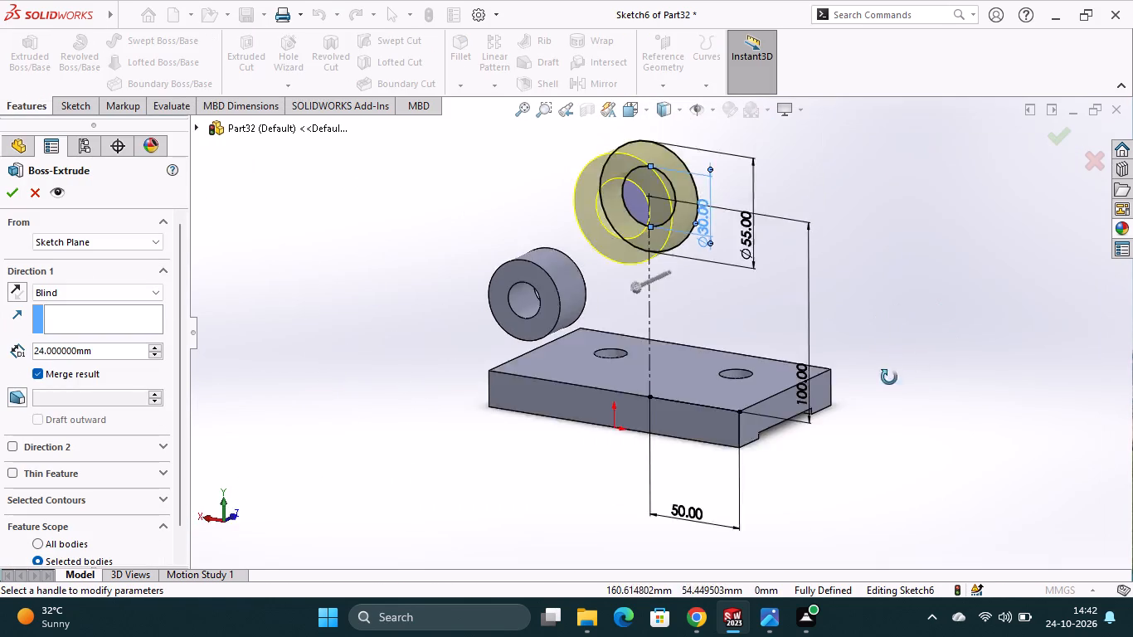
middle_drag(889, 377, 837, 421)
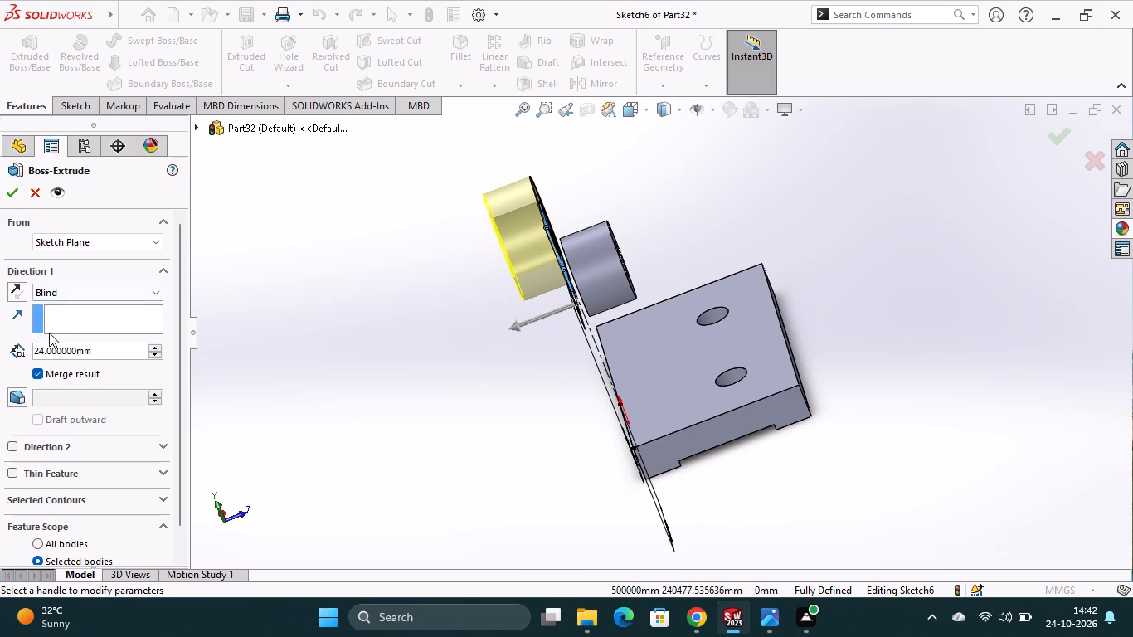
click(12, 285)
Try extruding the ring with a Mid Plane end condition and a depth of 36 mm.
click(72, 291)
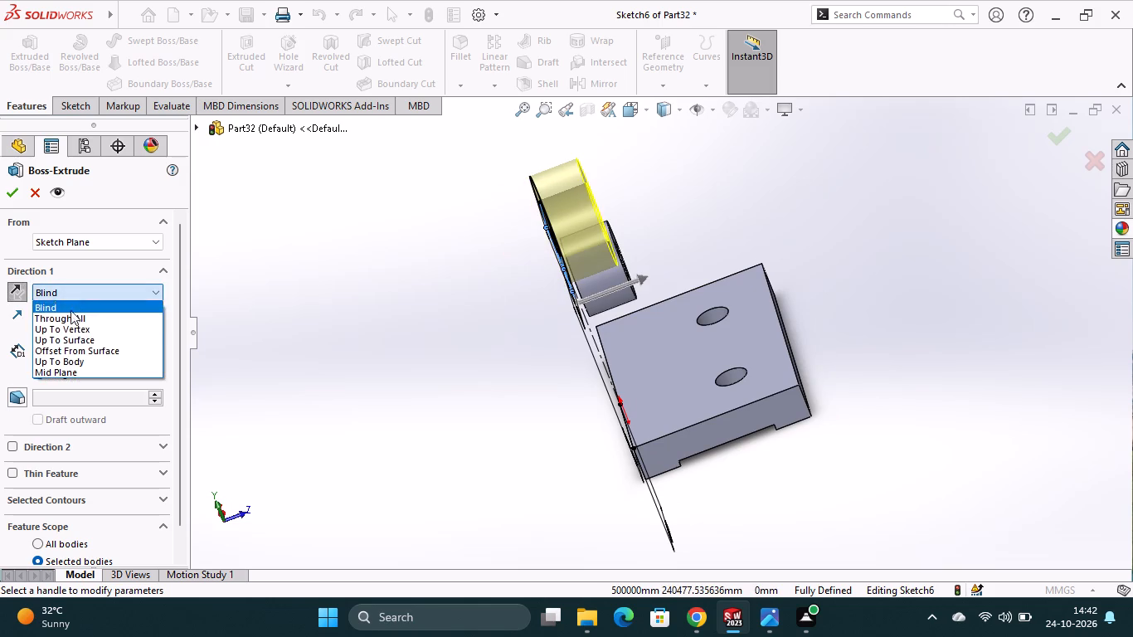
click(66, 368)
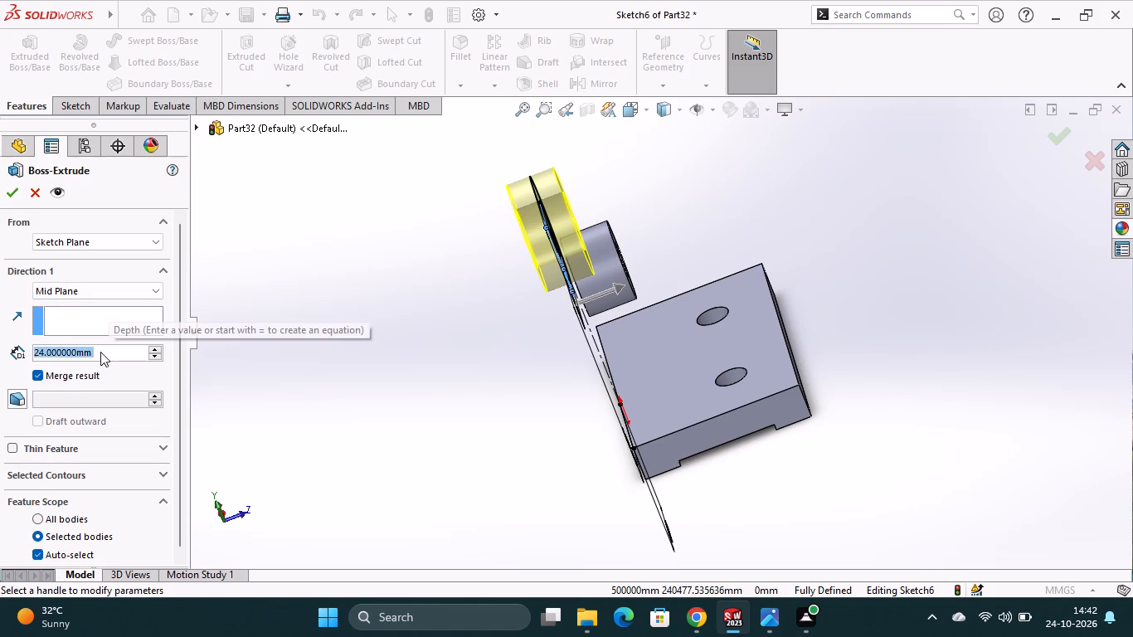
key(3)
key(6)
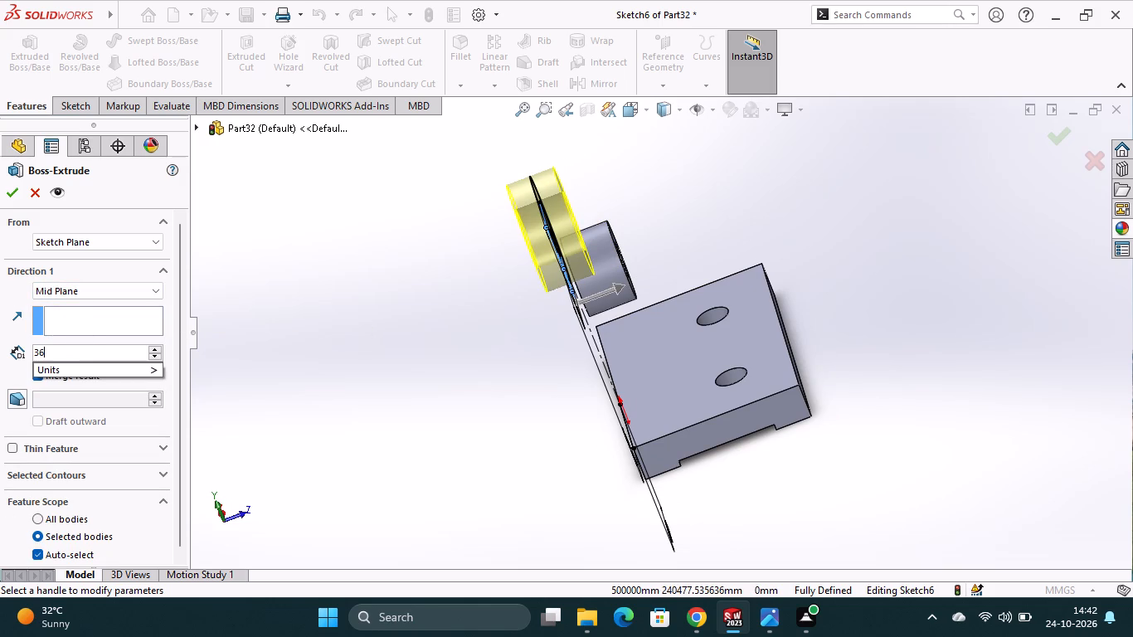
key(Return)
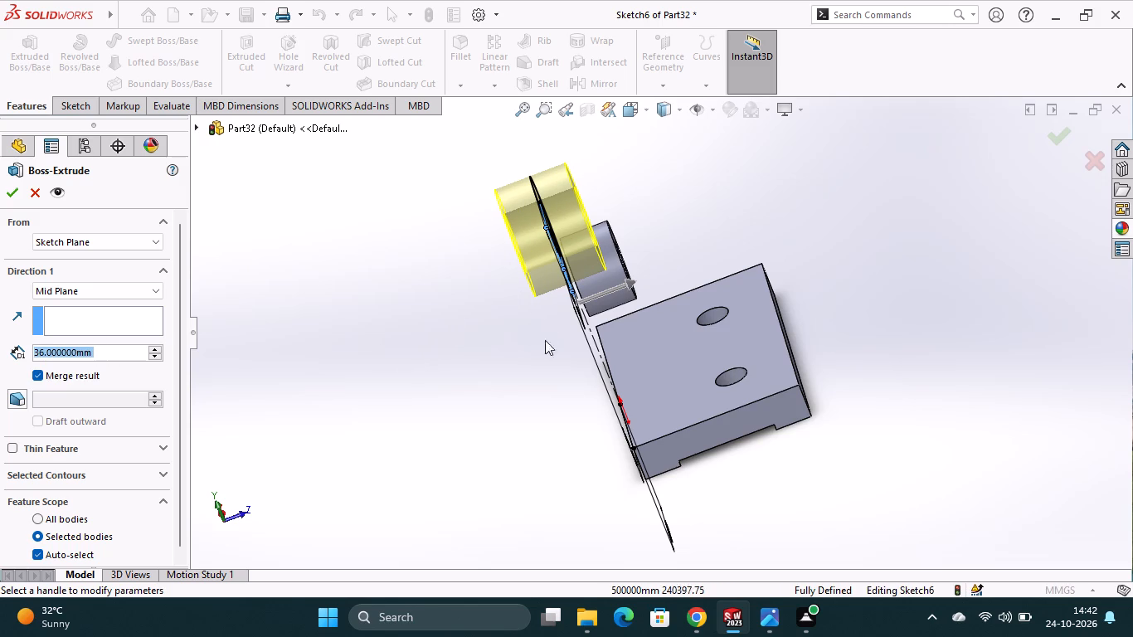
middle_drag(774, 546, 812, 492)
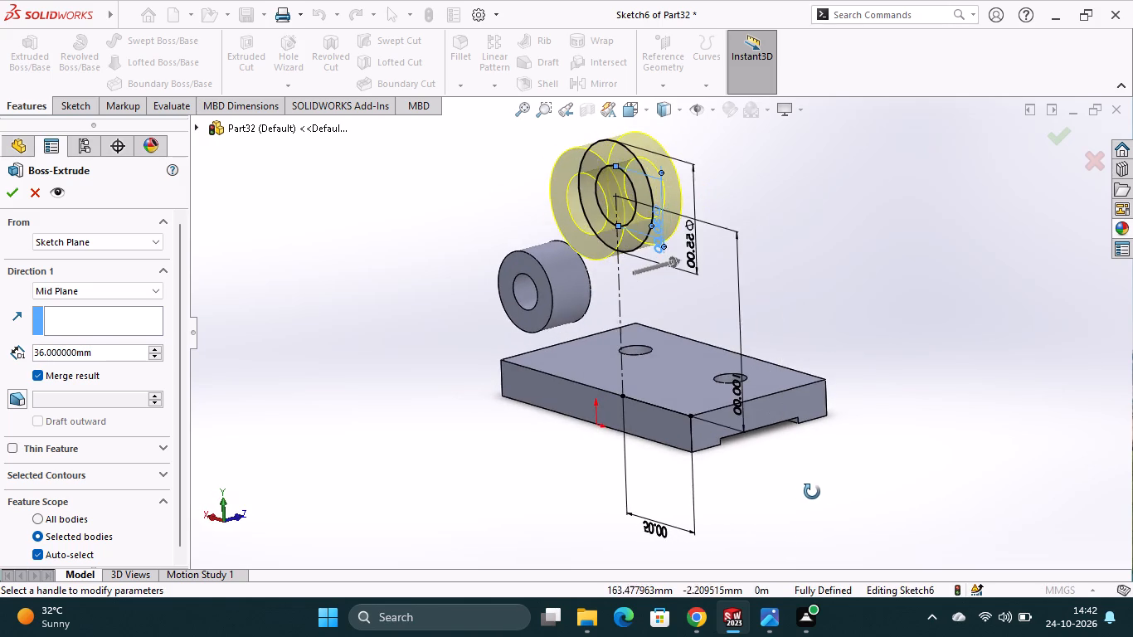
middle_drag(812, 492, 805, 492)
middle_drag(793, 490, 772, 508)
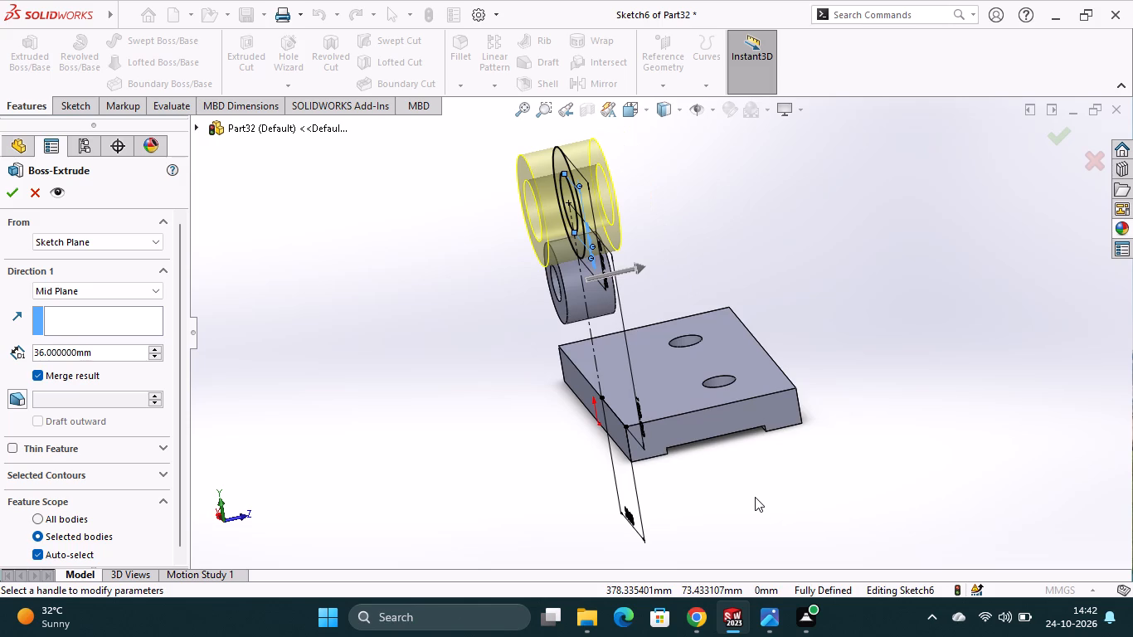
Extrude the ring Blind 24 mm over the block in Direction 1 and Blind 12 mm in Direction 2.
click(90, 351)
click(108, 295)
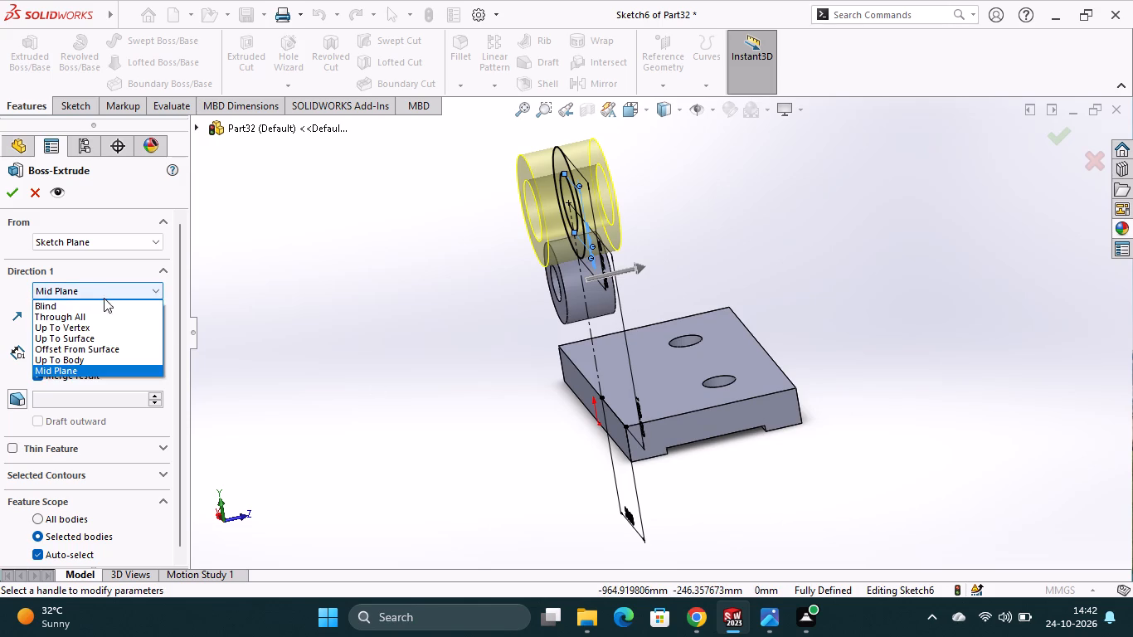
click(94, 304)
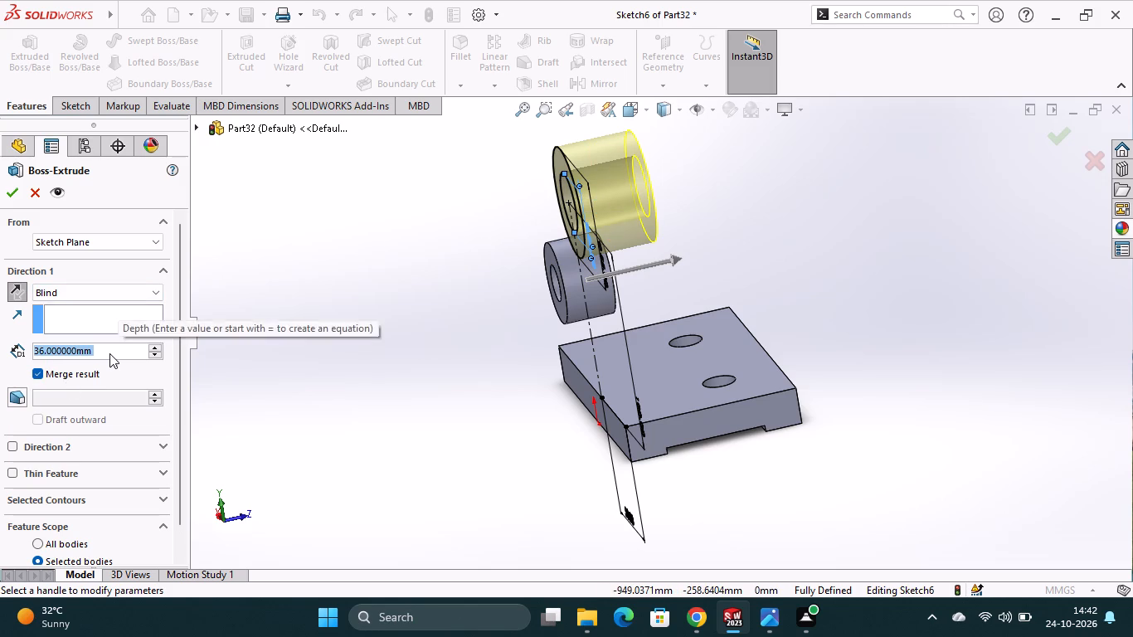
text(24)
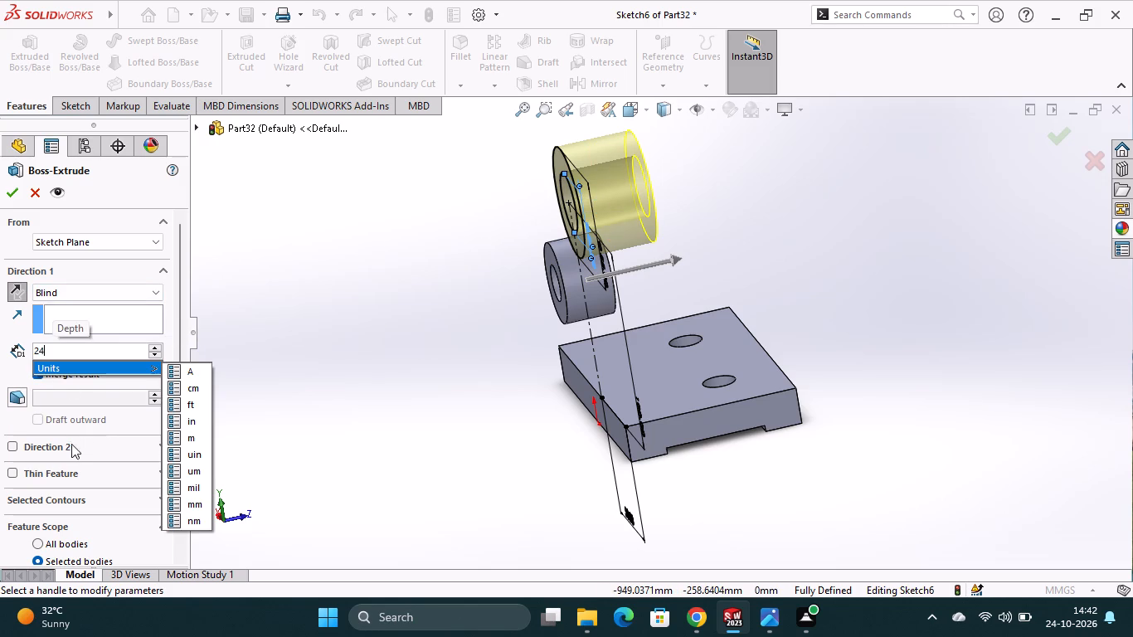
click(17, 444)
click(13, 447)
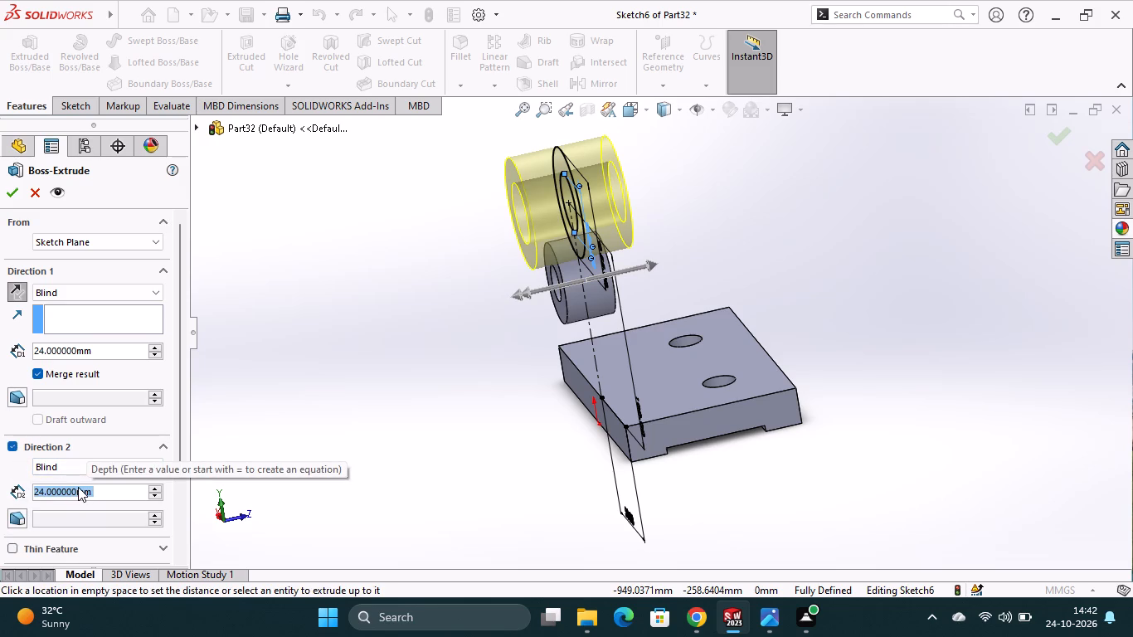
text(12)
key(Return)
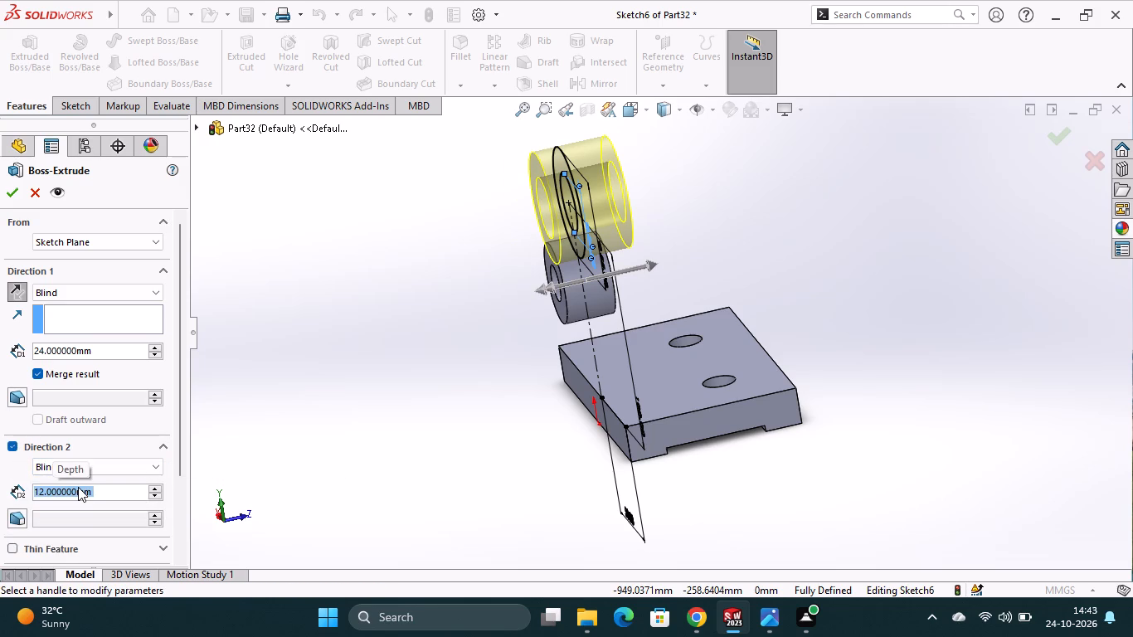
click(17, 197)
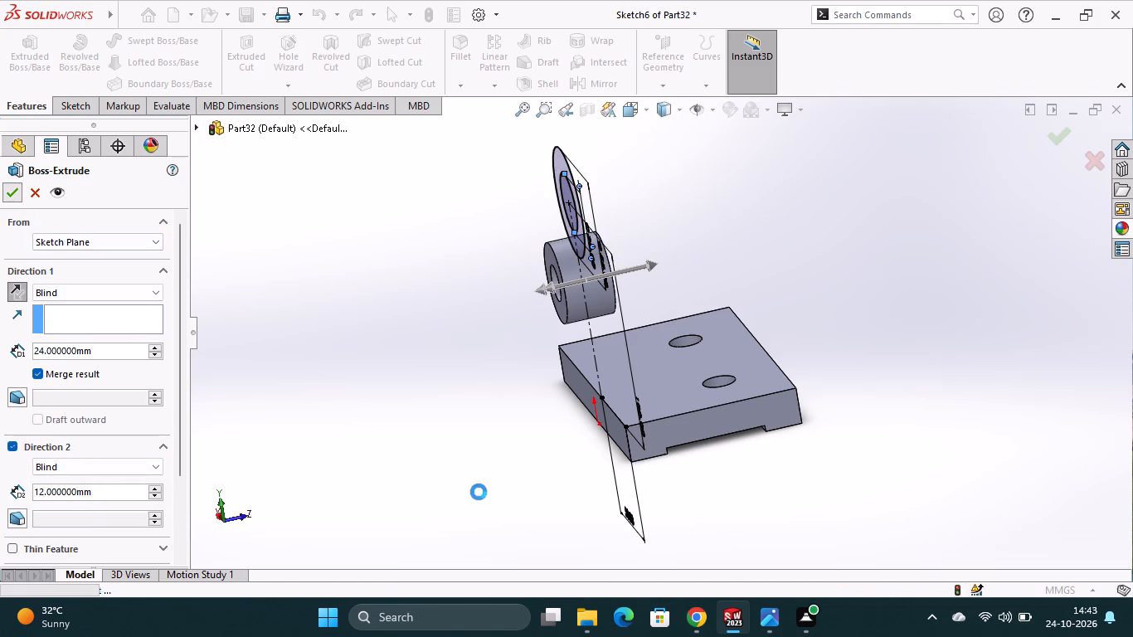
click(514, 488)
Start a sketch on the base block's long front face and convert the face outline into sketch entities.
middle_drag(756, 510, 722, 554)
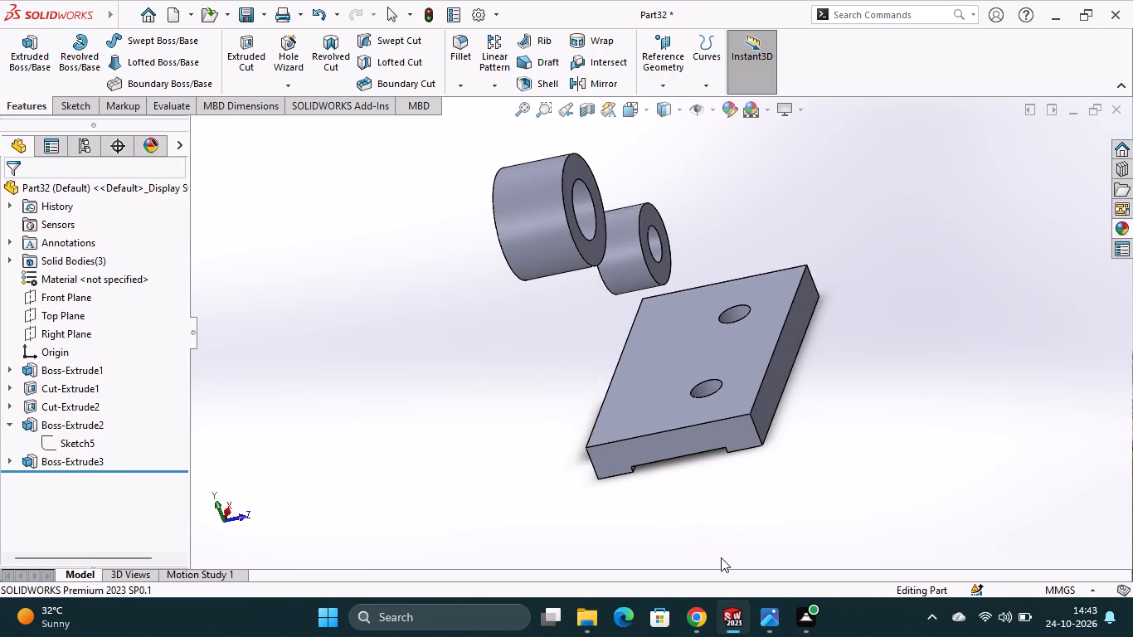
click(770, 383)
click(843, 325)
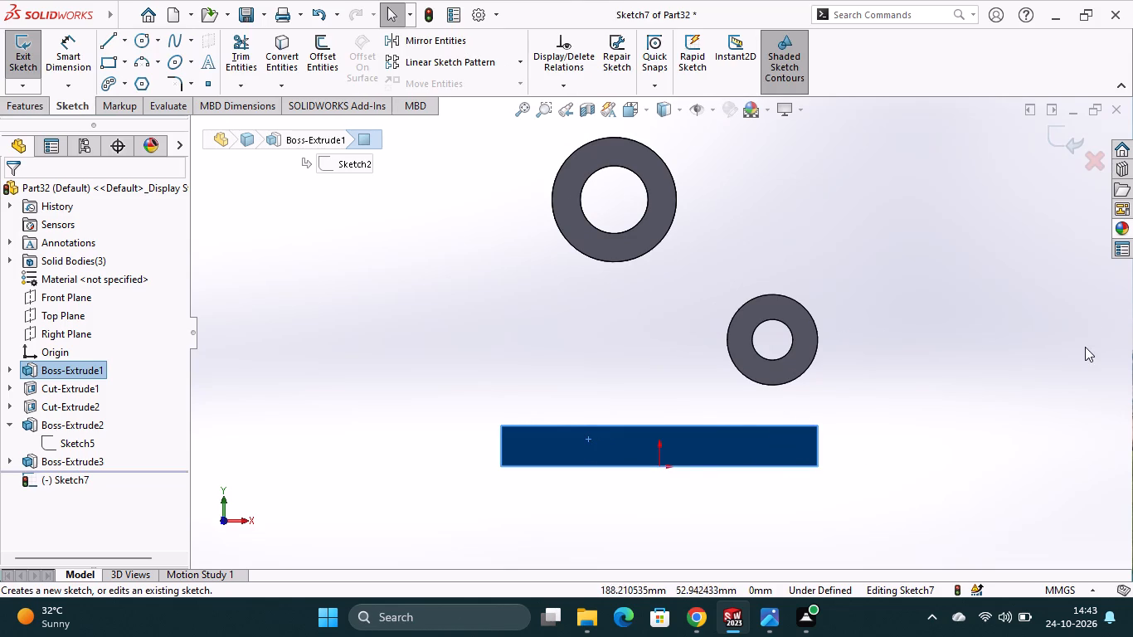
click(294, 61)
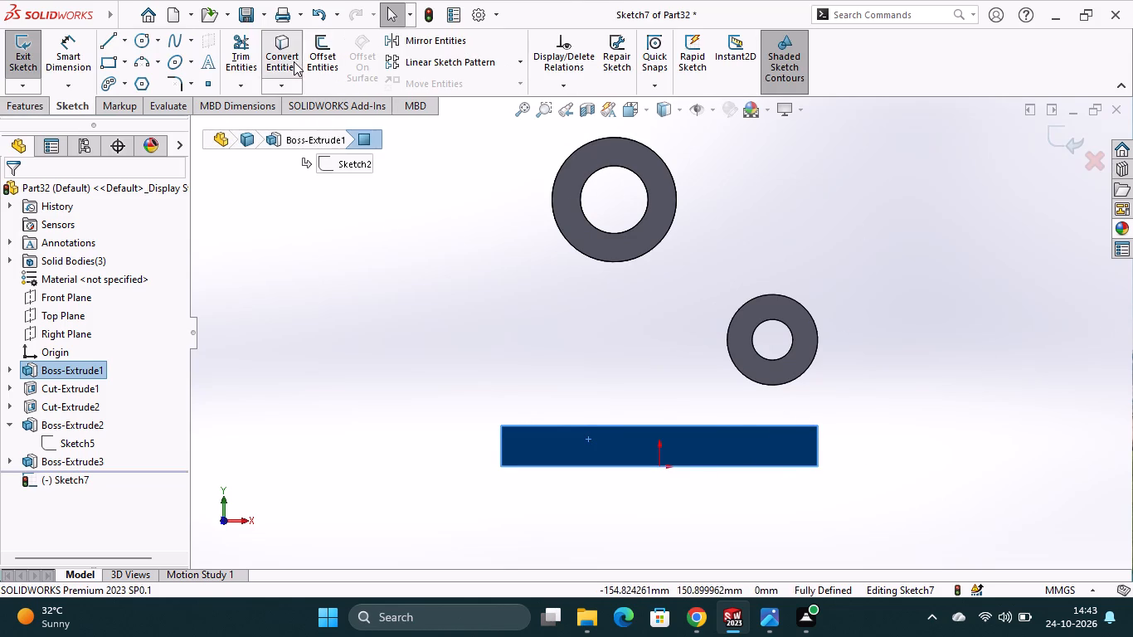
Convert the smaller boss's front face edges into sketch entities in the same sketch.
click(617, 250)
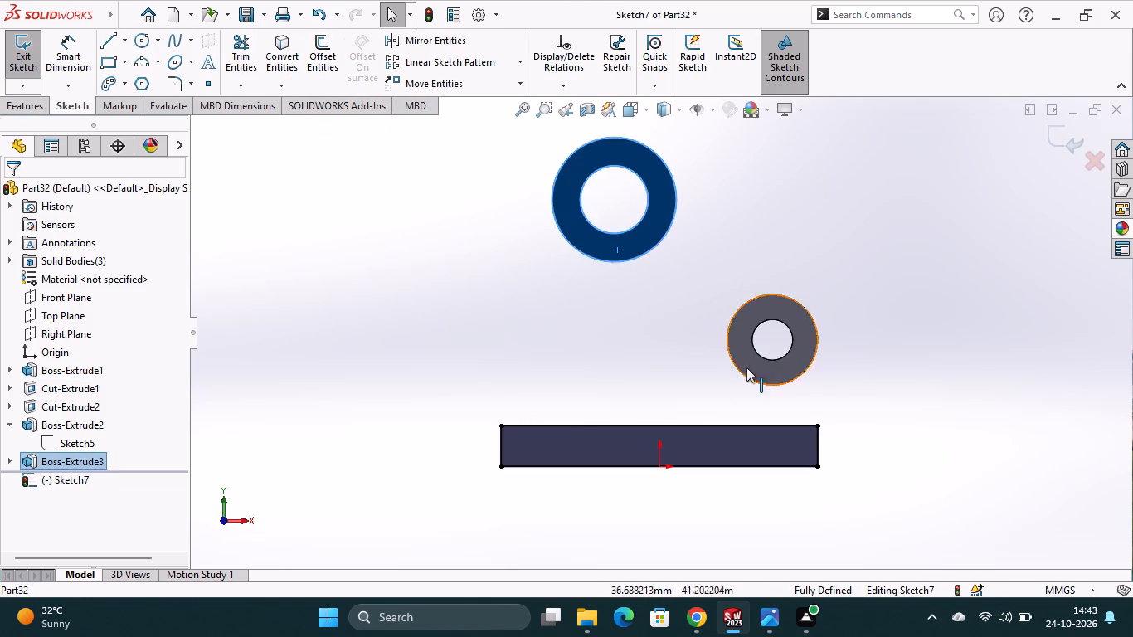
click(754, 361)
click(281, 36)
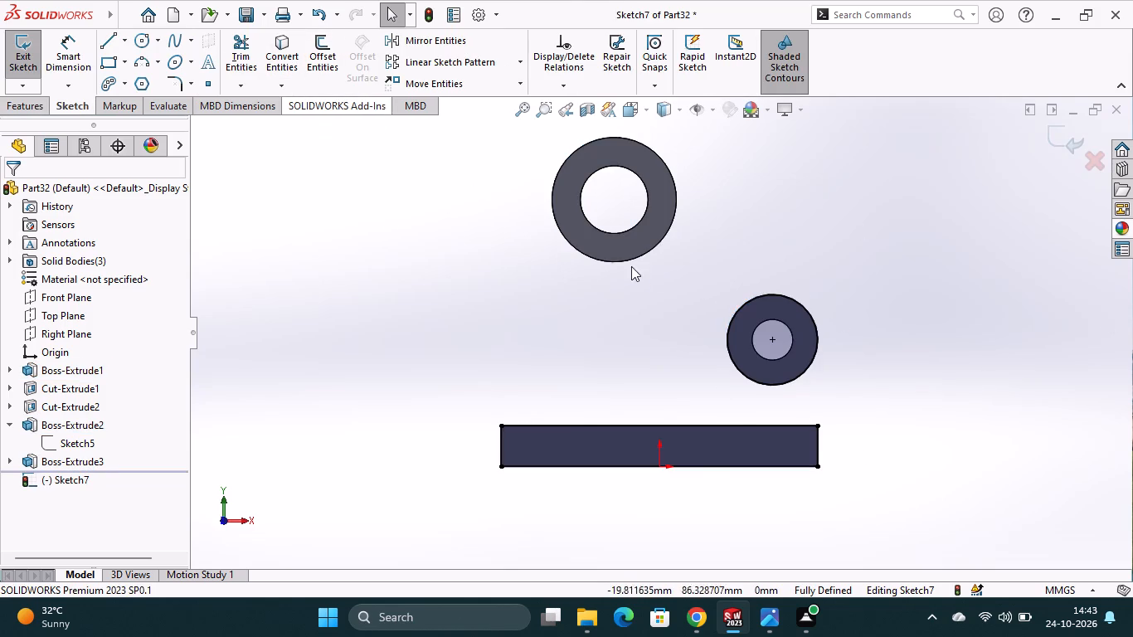
Run Convert Entities on the larger boss's front face and bore edge, with the smaller boss's bore edge also selected.
click(630, 250)
click(746, 348)
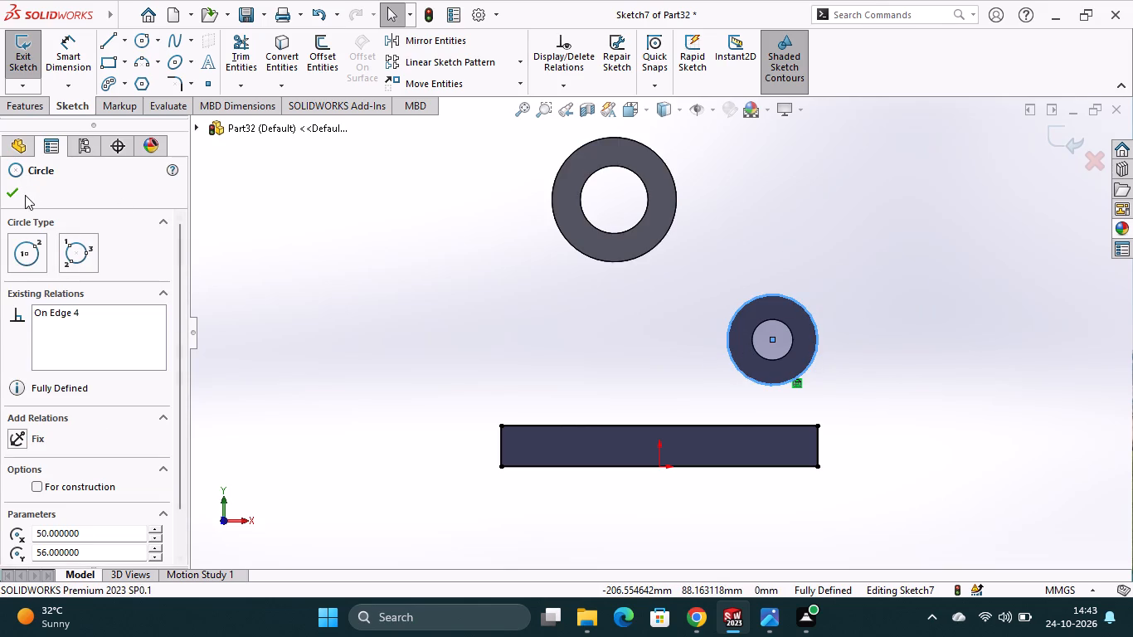
click(21, 196)
click(283, 41)
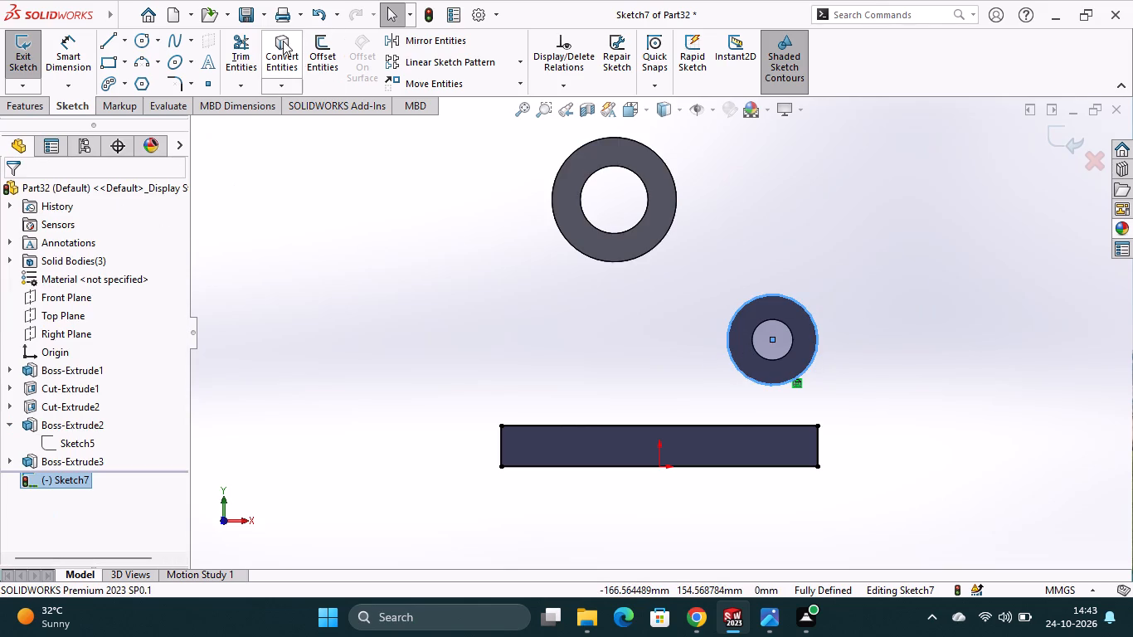
click(589, 225)
click(591, 244)
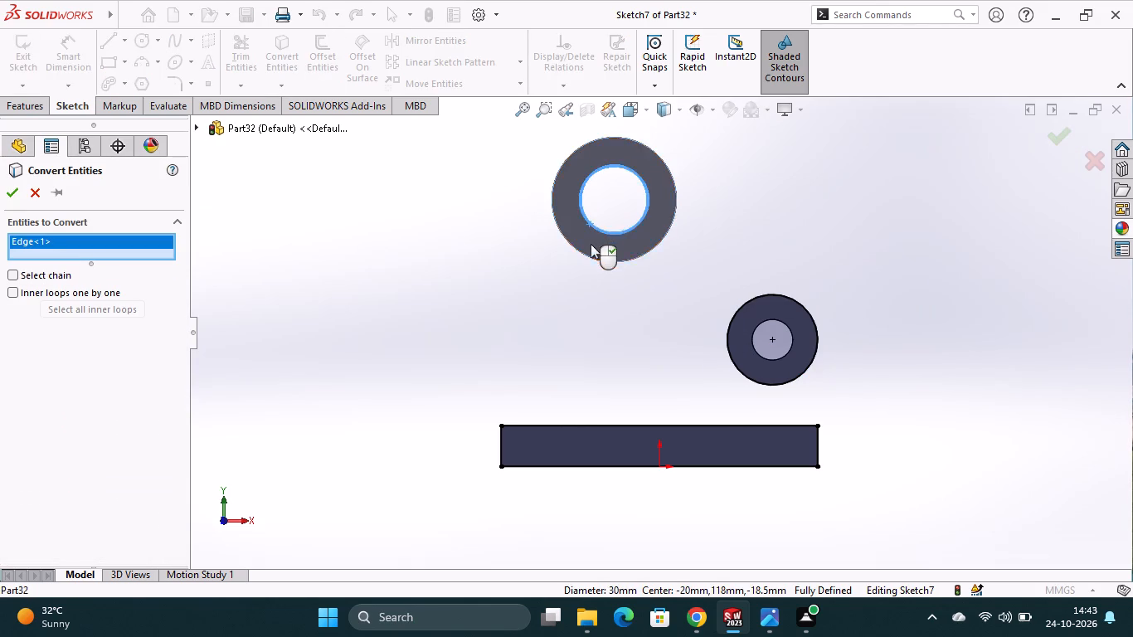
click(737, 333)
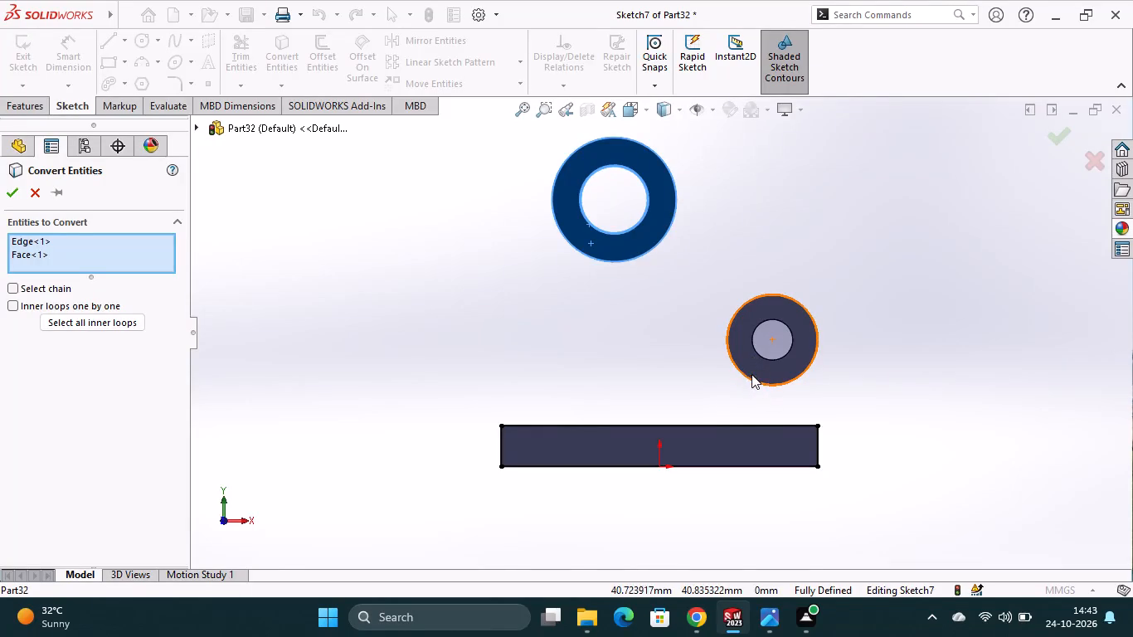
click(762, 360)
click(747, 377)
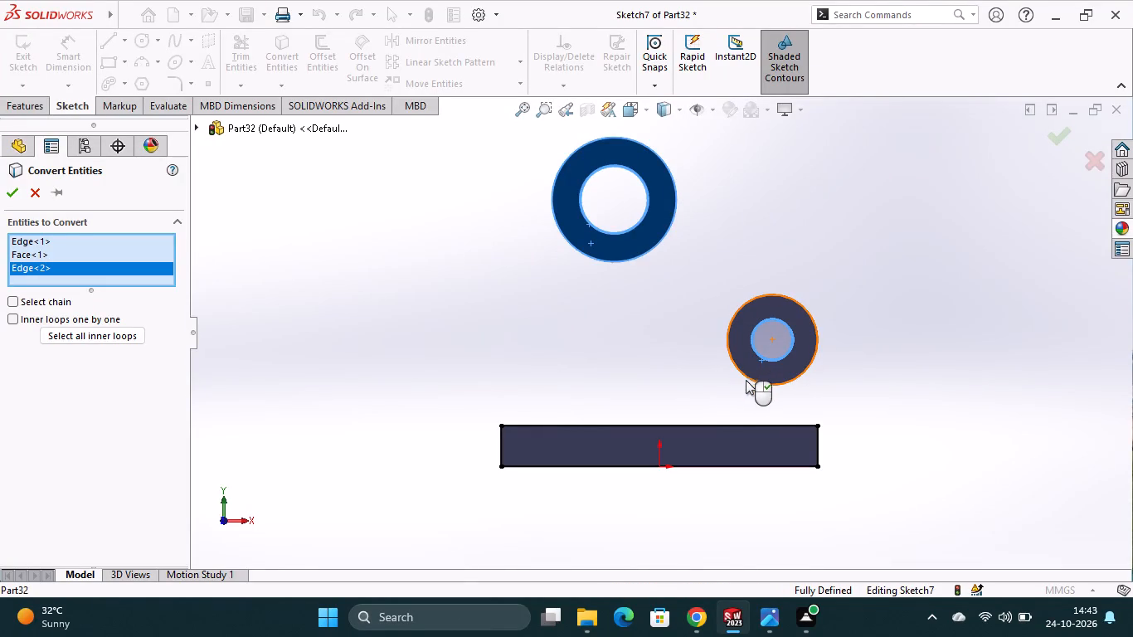
click(20, 197)
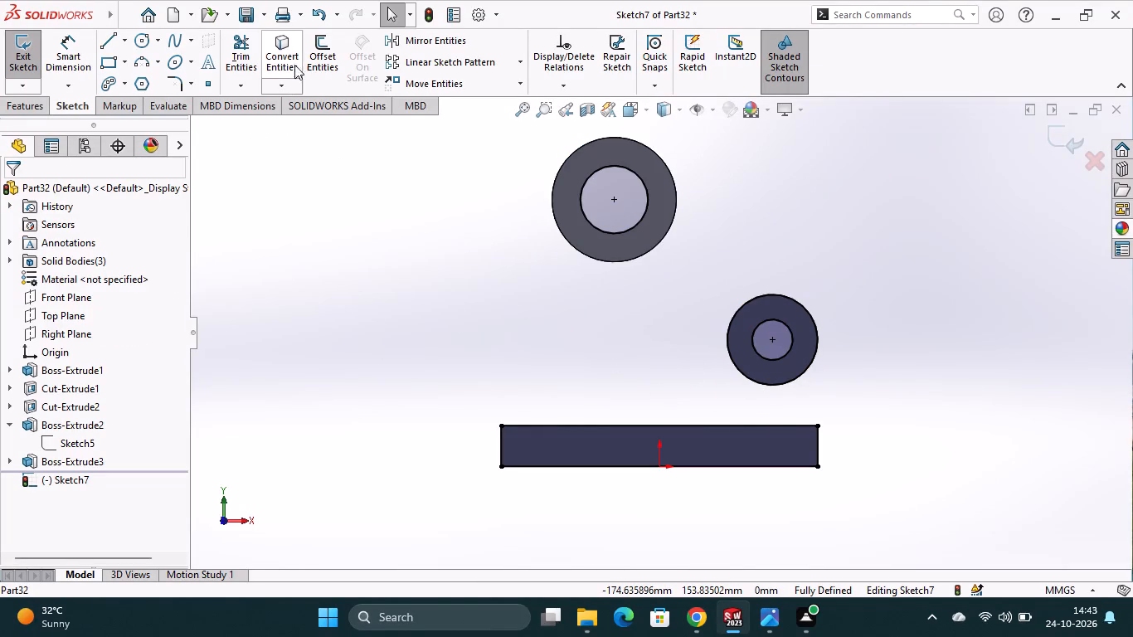
Convert the larger boss's outer circular edge into a sketch entity in the current sketch.
click(285, 41)
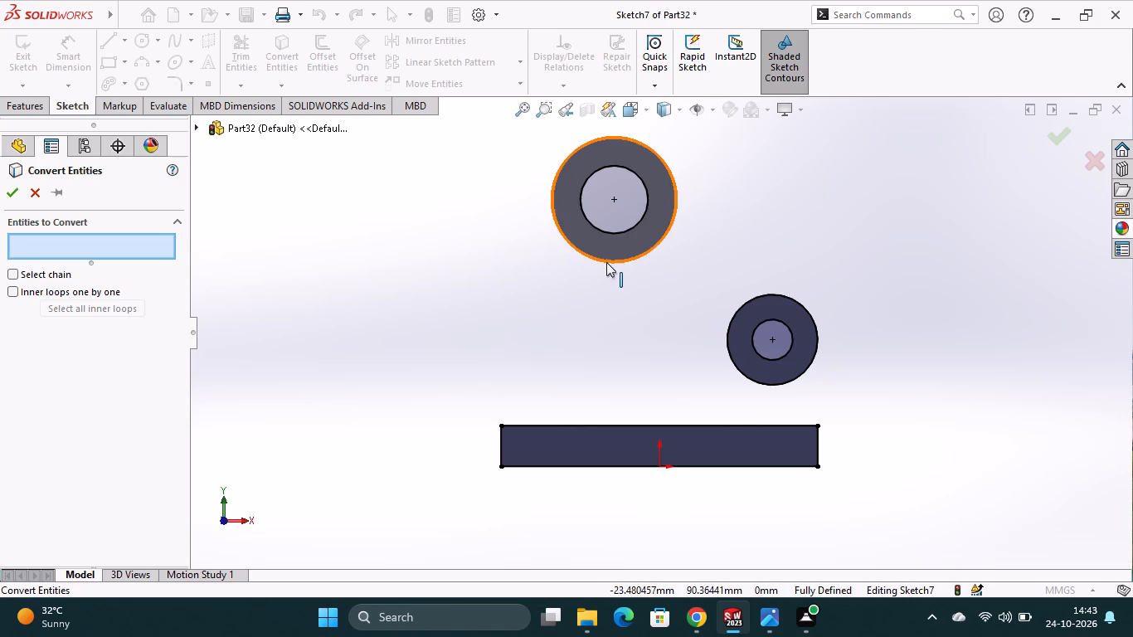
click(606, 262)
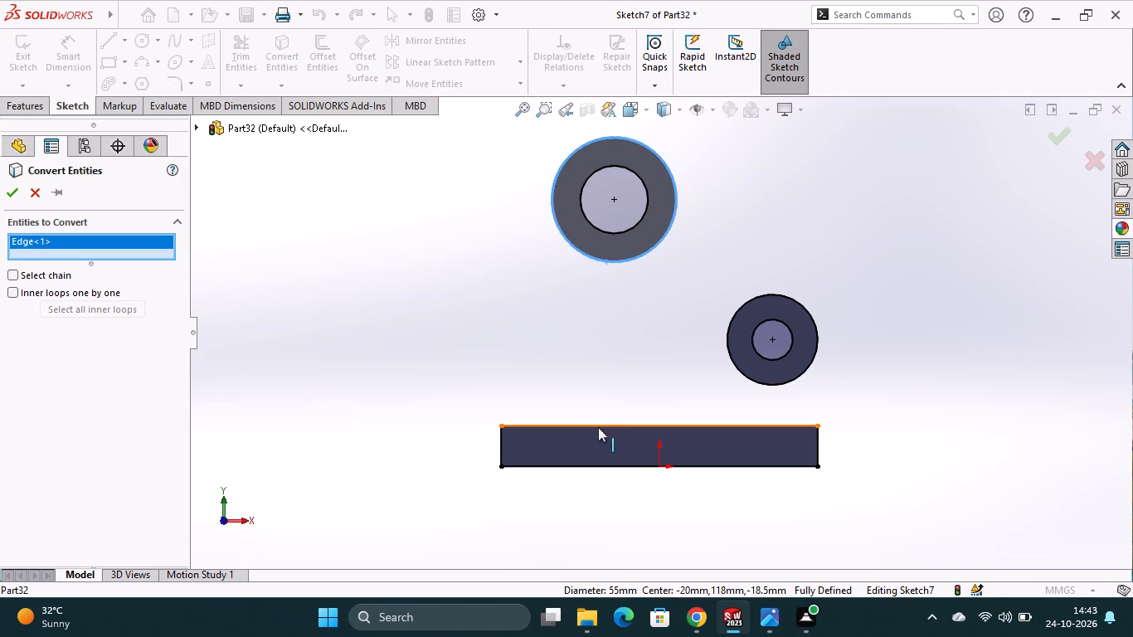
click(598, 427)
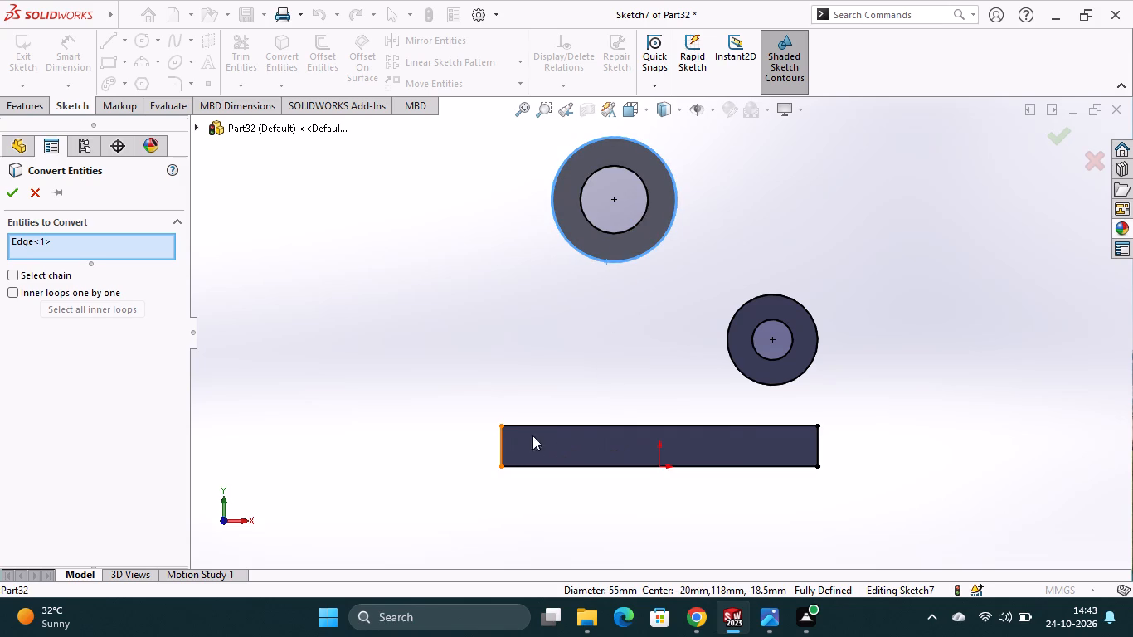
click(567, 423)
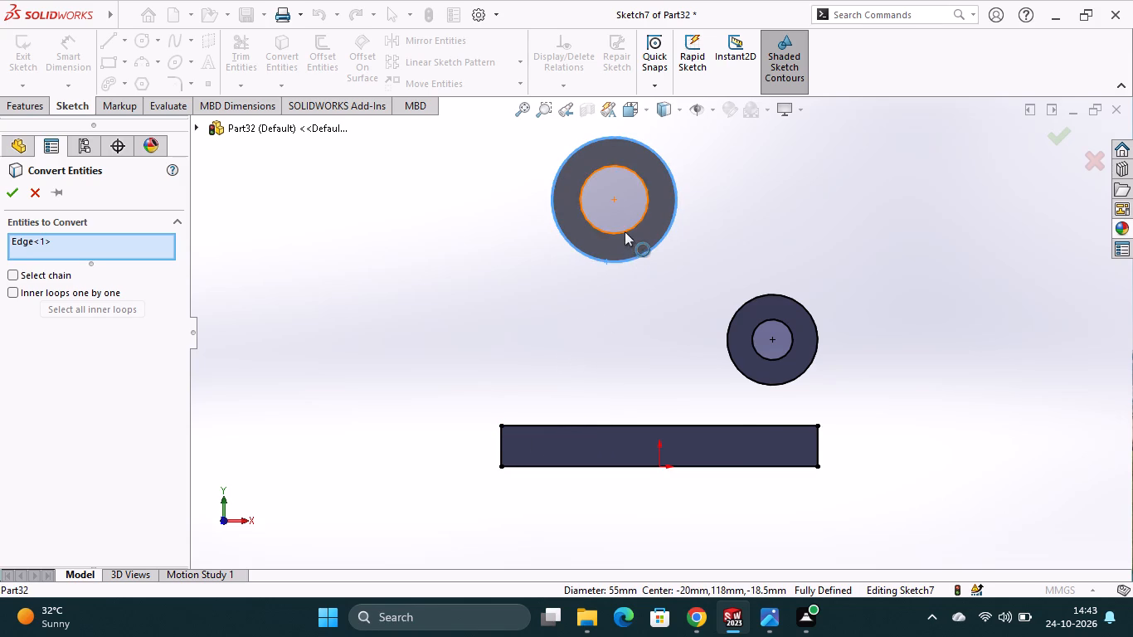
click(625, 231)
click(620, 263)
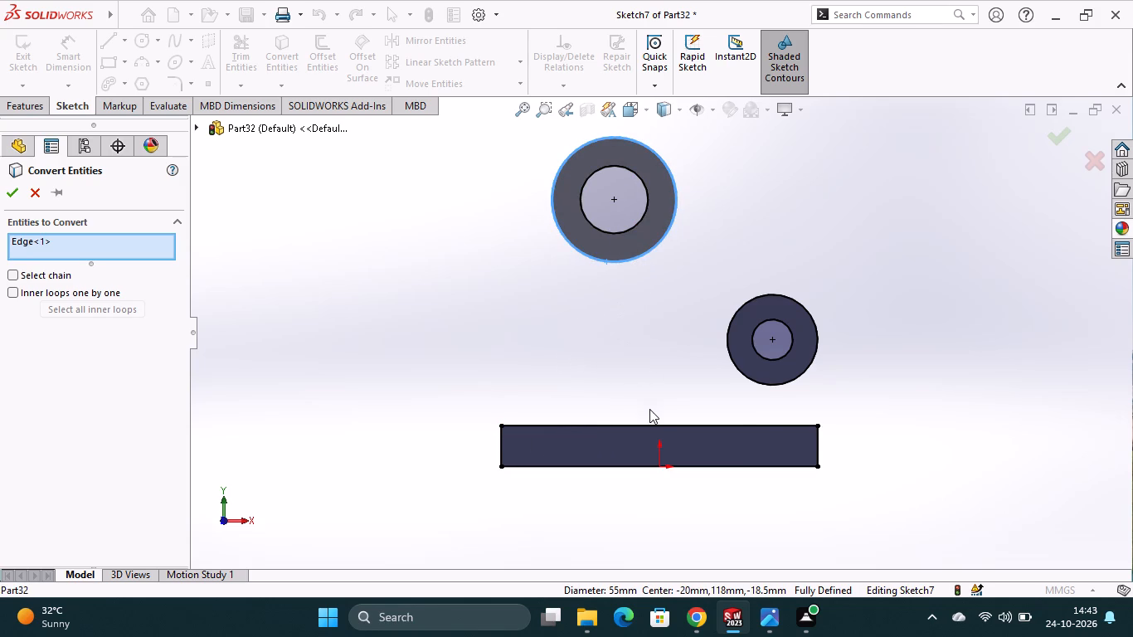
click(645, 425)
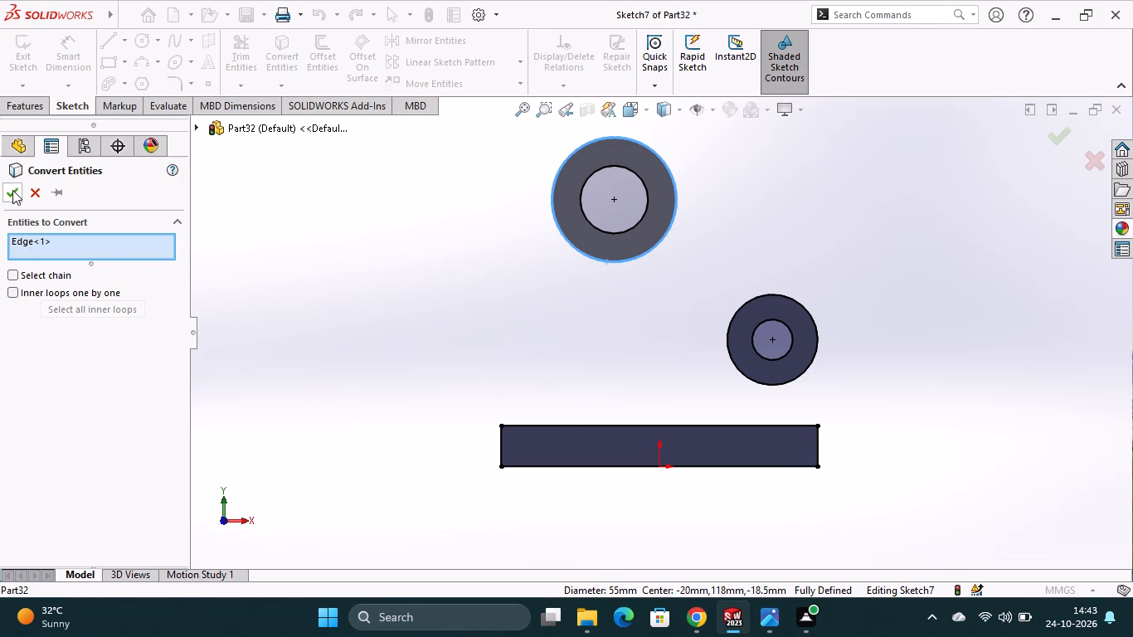
click(12, 189)
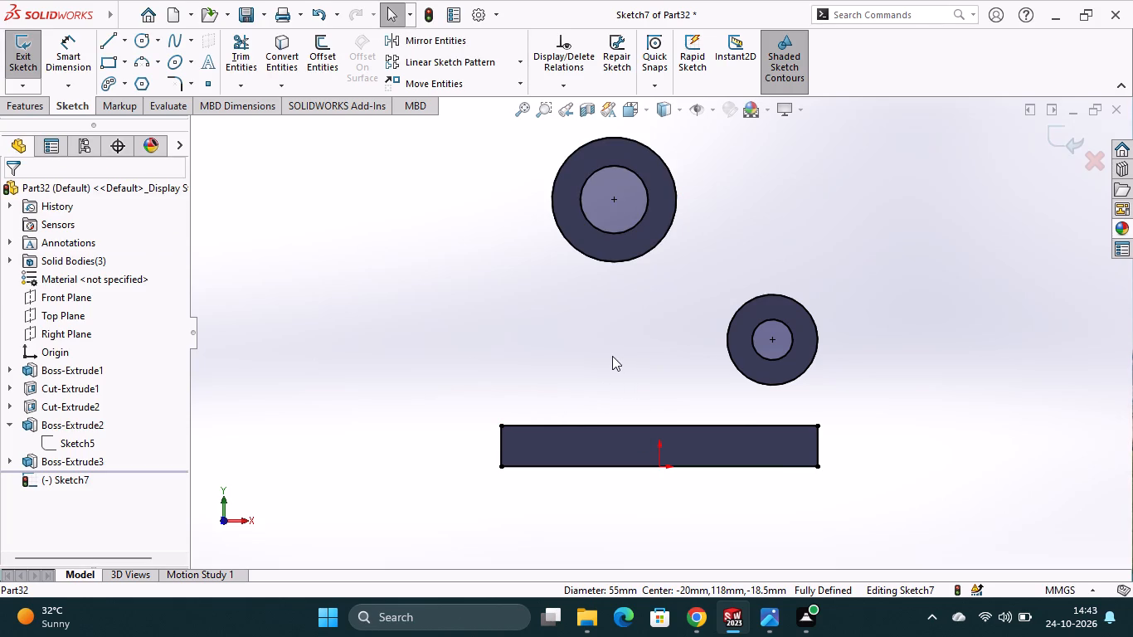
Draw a vertical line from the smaller boss's outer quadrant to the block's top corner, and a slanted line about 102.5 mm from the opposite corner to the larger boss.
click(111, 42)
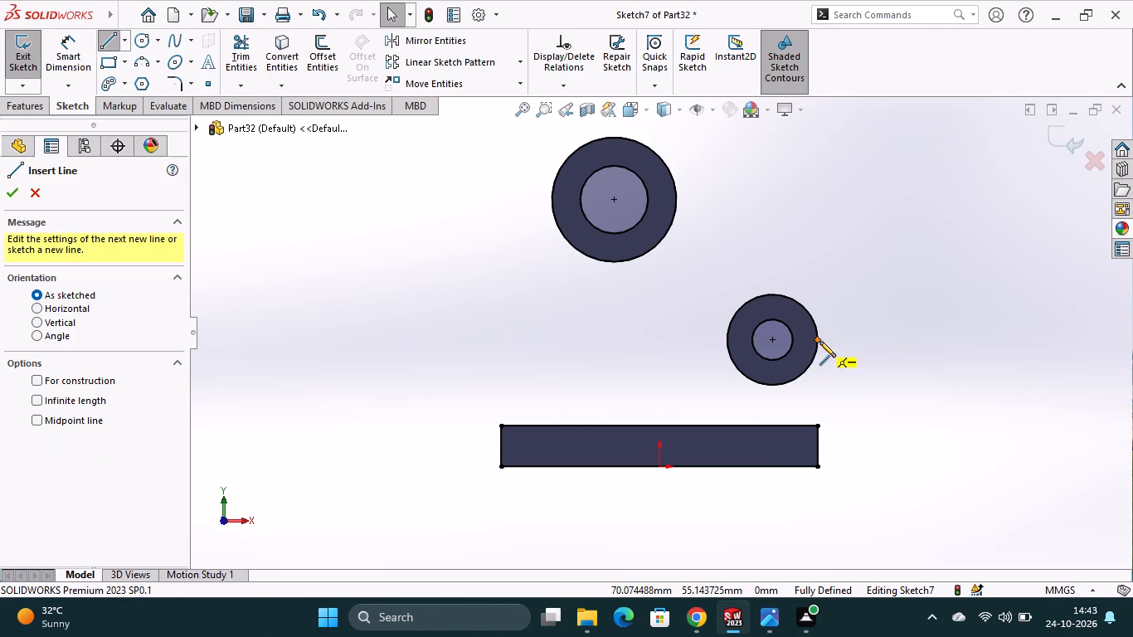
click(819, 340)
click(815, 429)
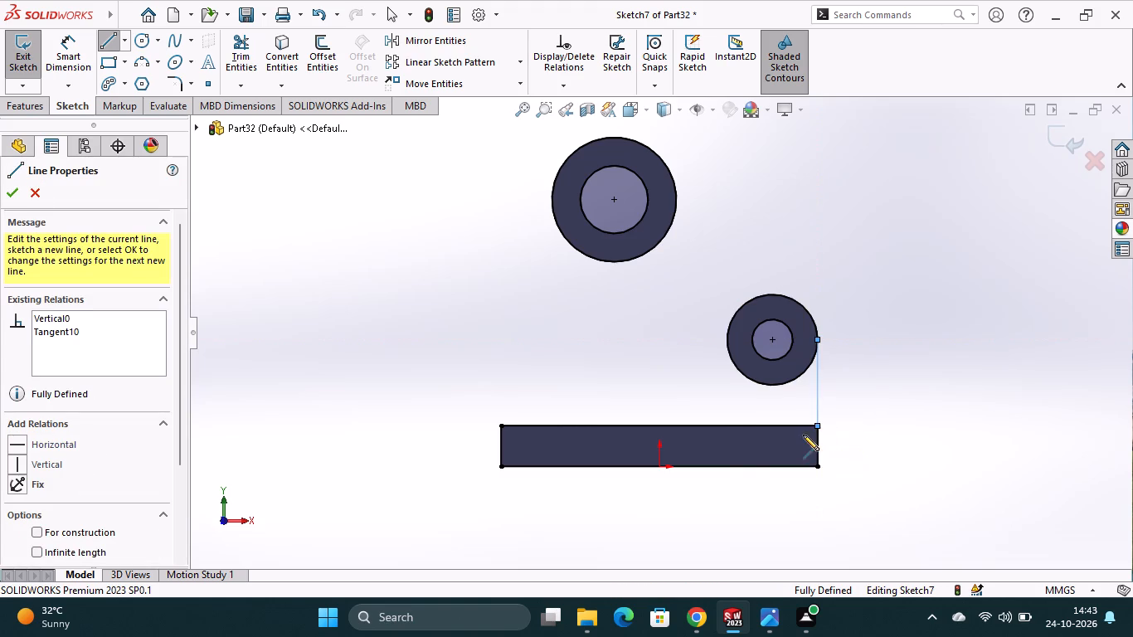
click(498, 427)
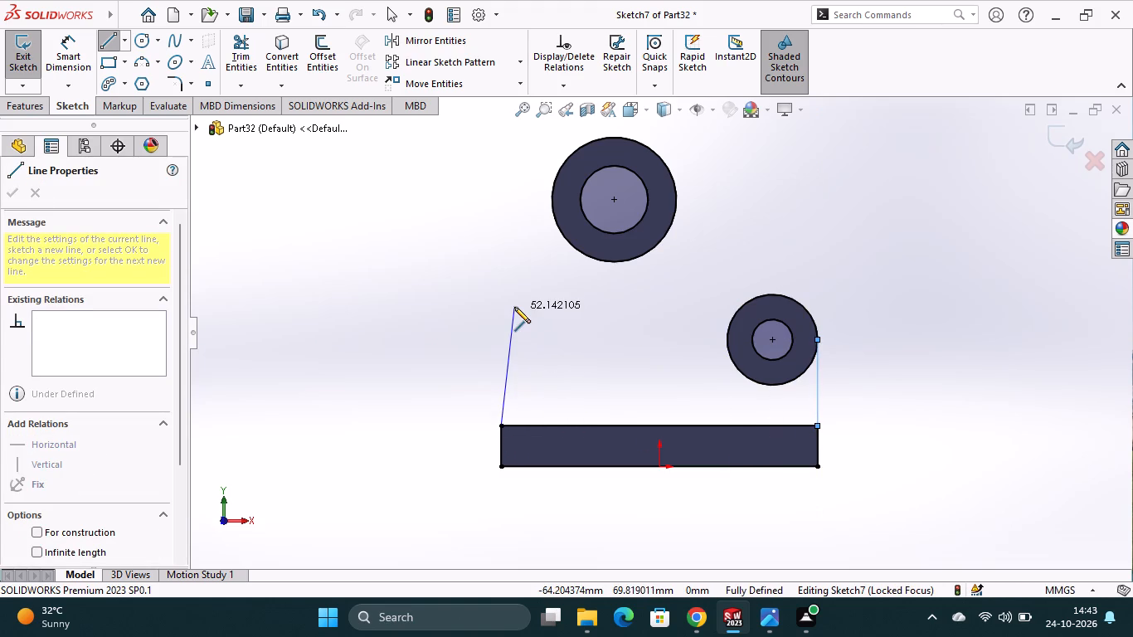
click(552, 197)
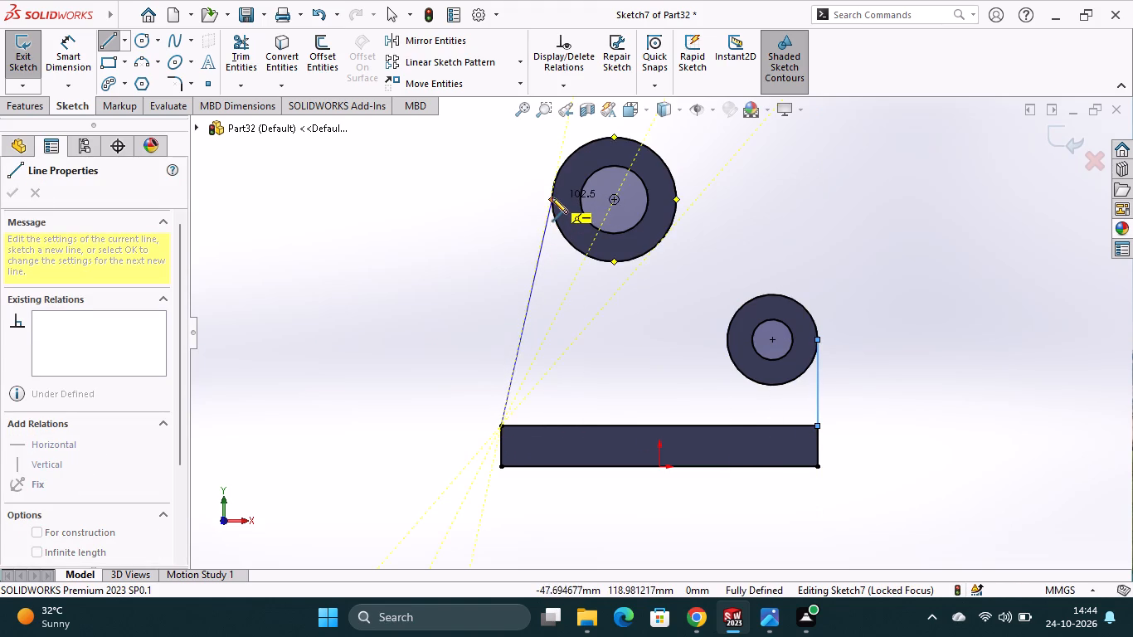
key(Escape)
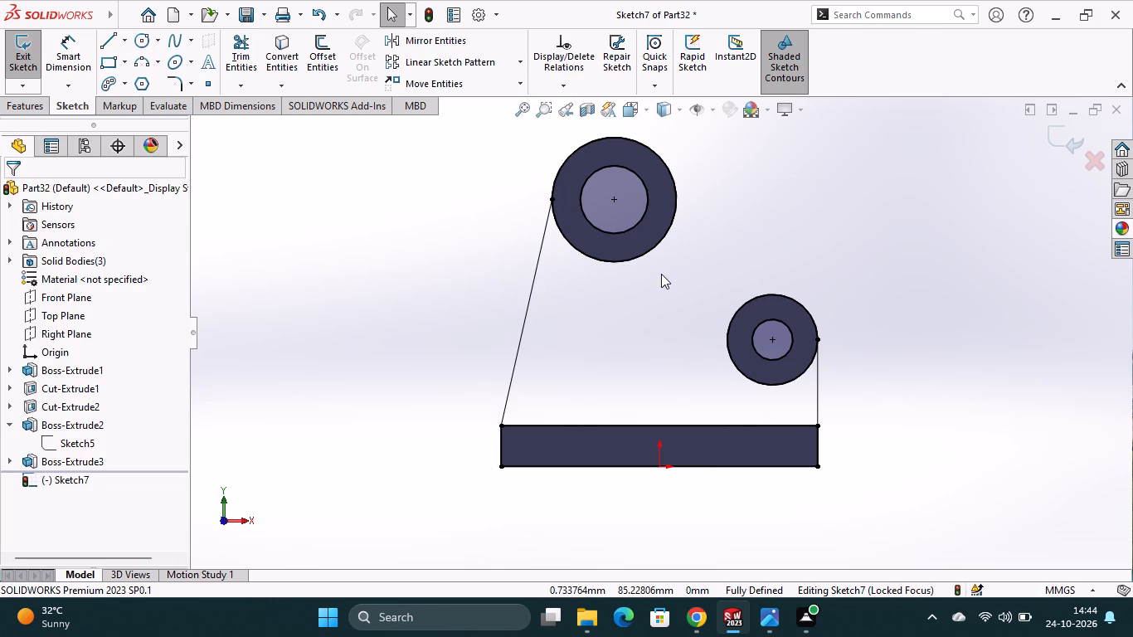
Sketch a three-point arc of about 25.6 mm radius between the two bosses, bulging toward the block.
click(141, 61)
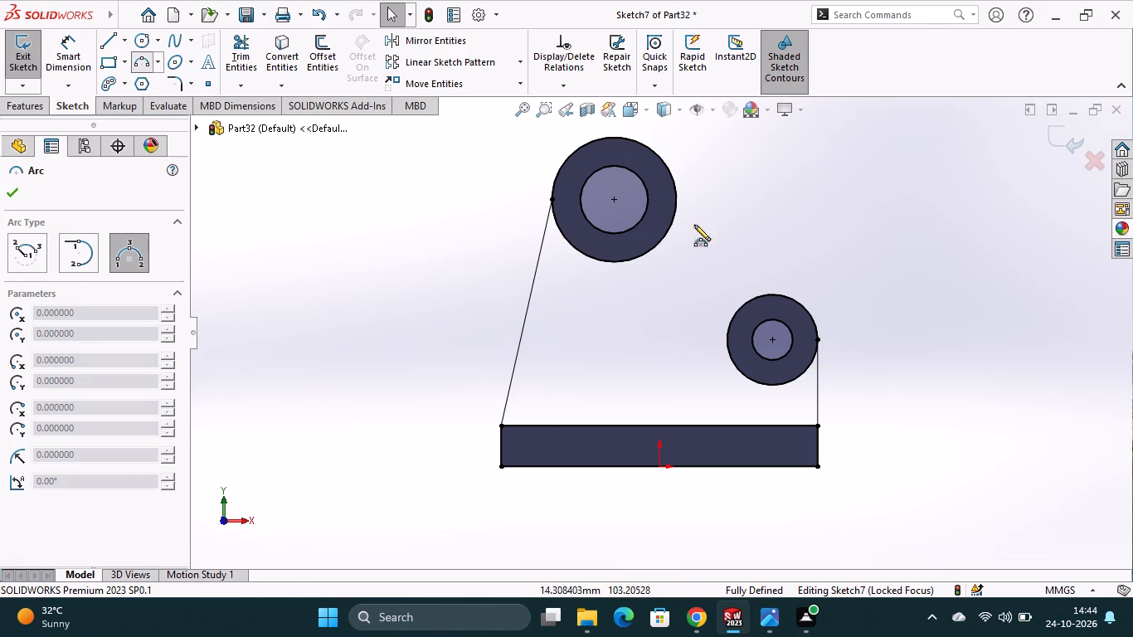
click(686, 202)
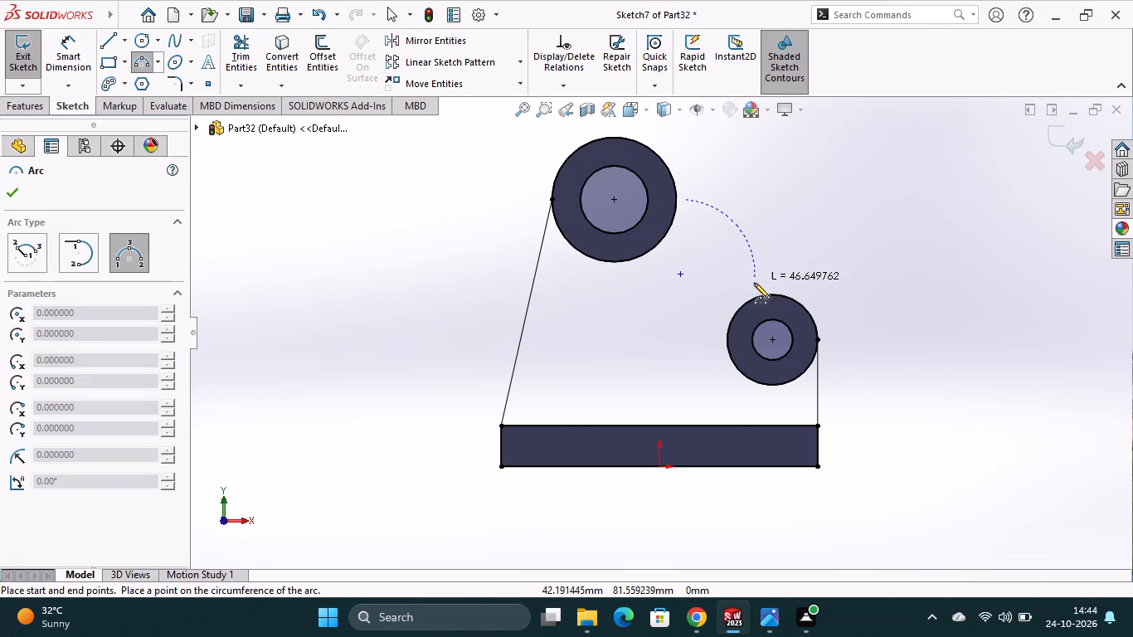
click(754, 283)
click(720, 283)
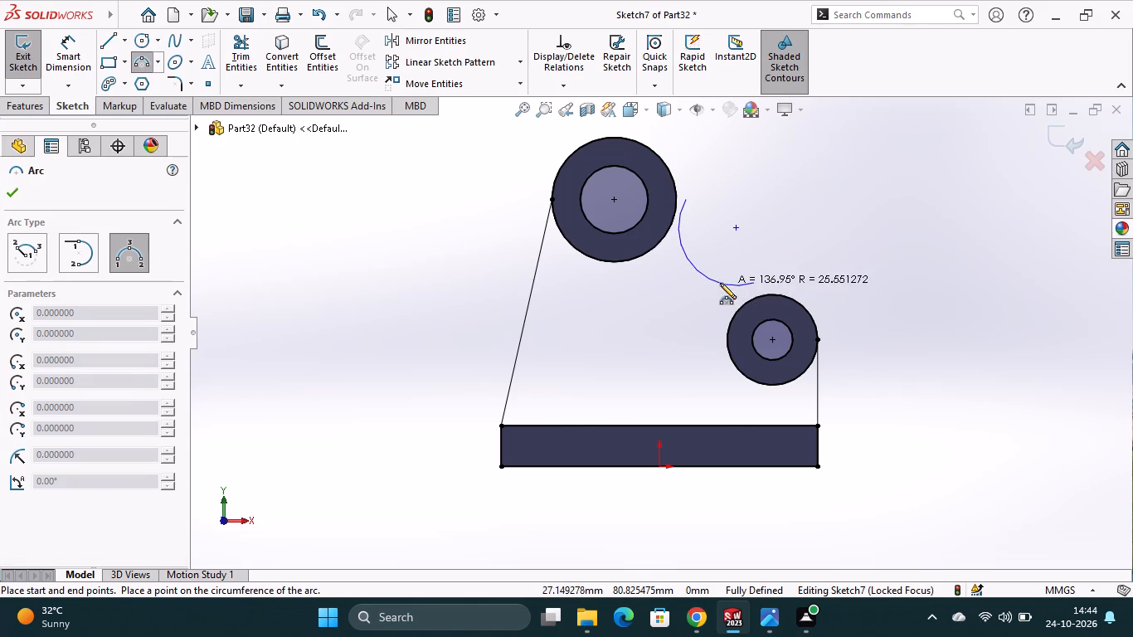
key(Escape)
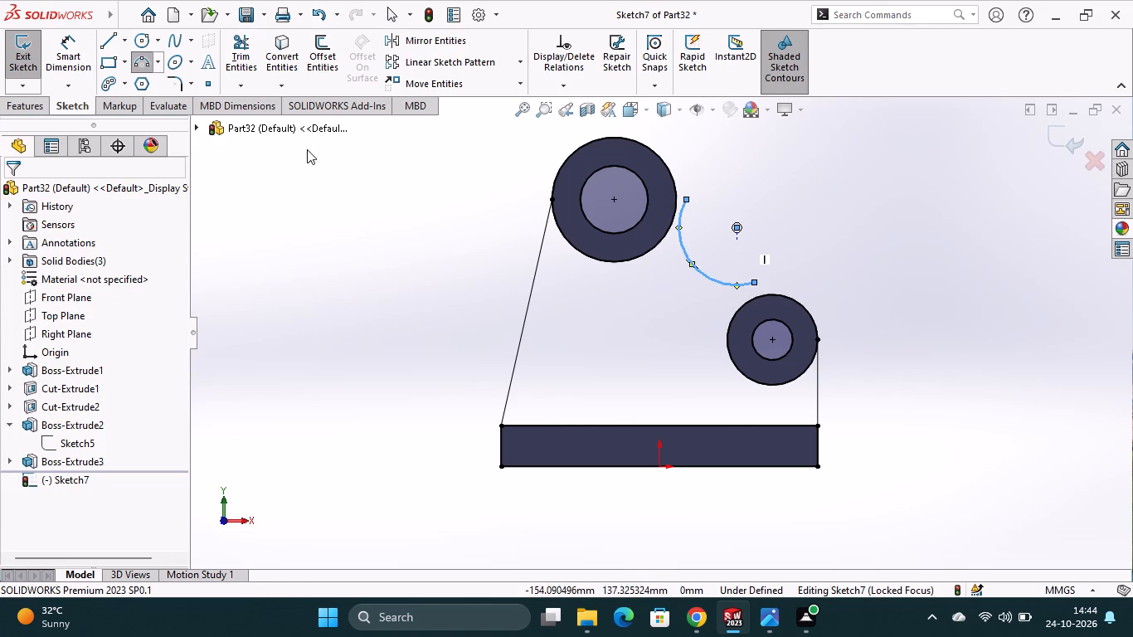
Draw a horizontal centerline through the larger boss's centre, extending past both sides of its circle.
click(158, 60)
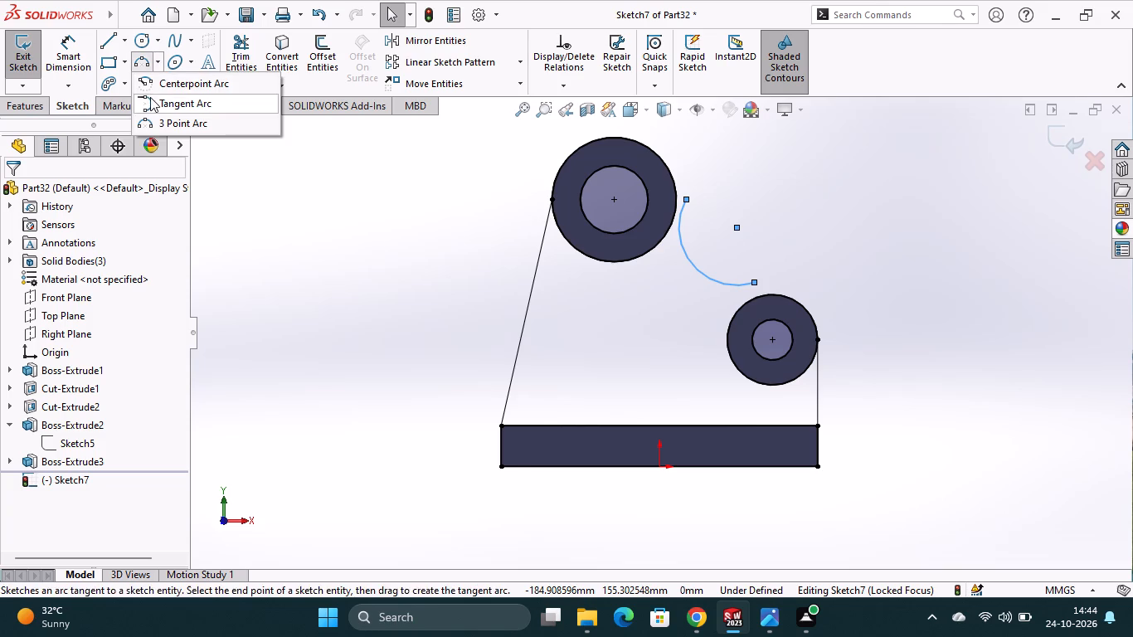
click(125, 41)
click(122, 46)
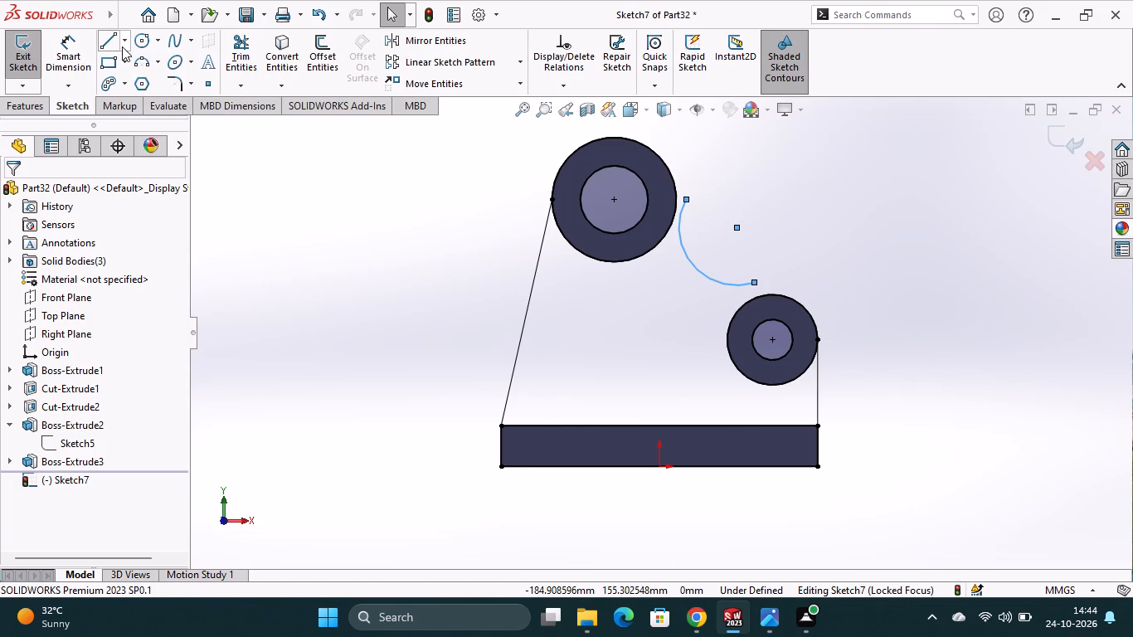
click(121, 80)
click(501, 201)
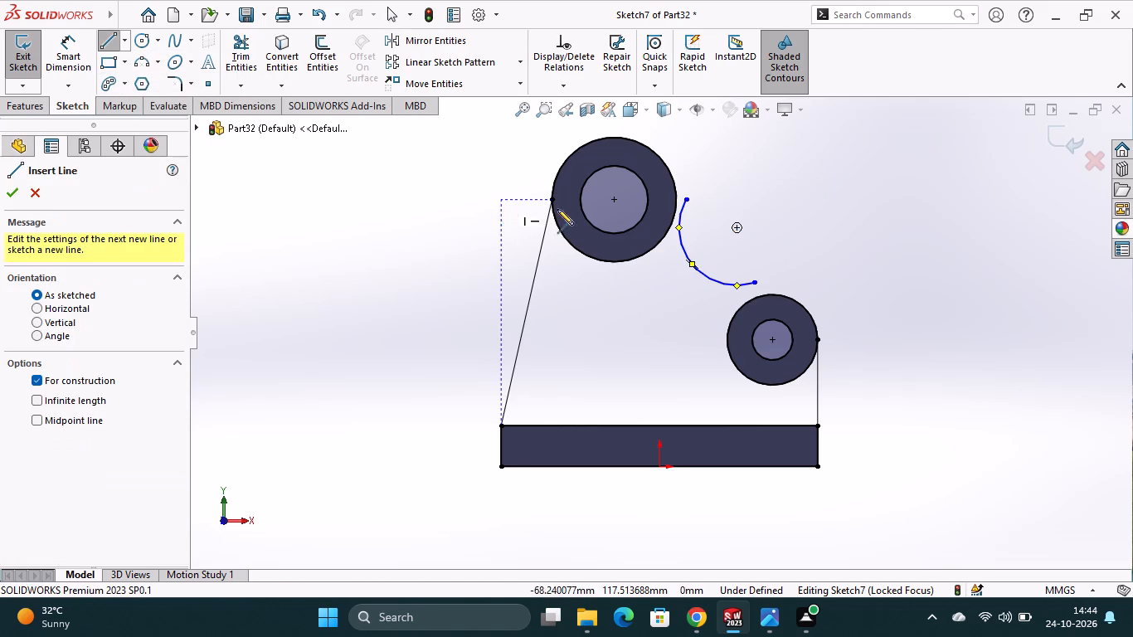
click(756, 199)
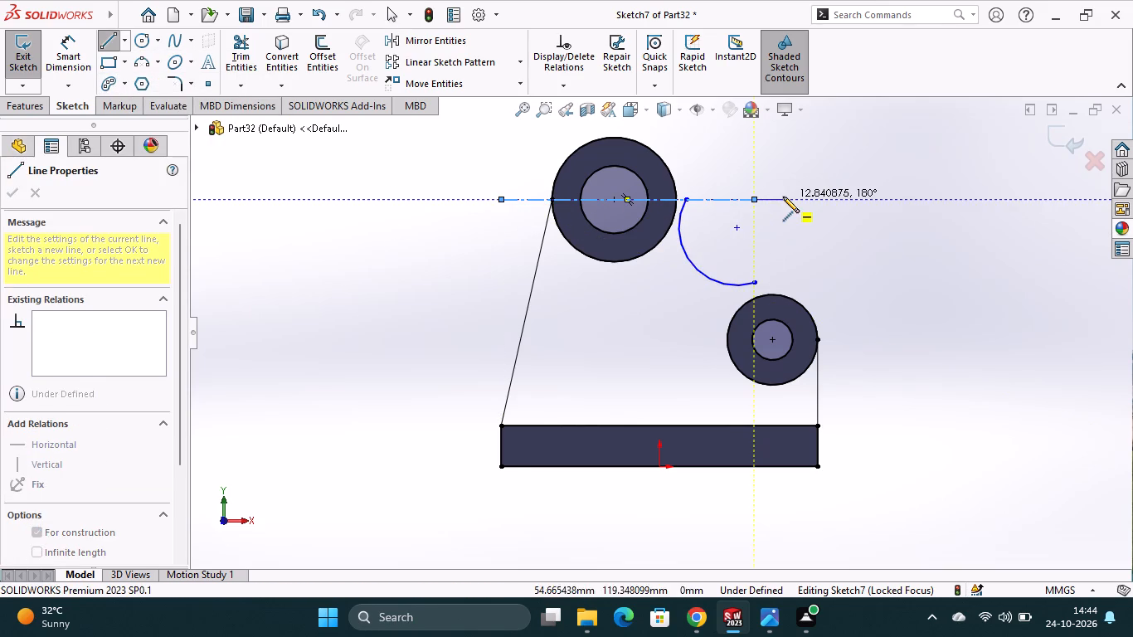
key(Escape)
Draw a horizontal centerline through the smaller boss's centre, extending past both sides of its circle.
click(122, 46)
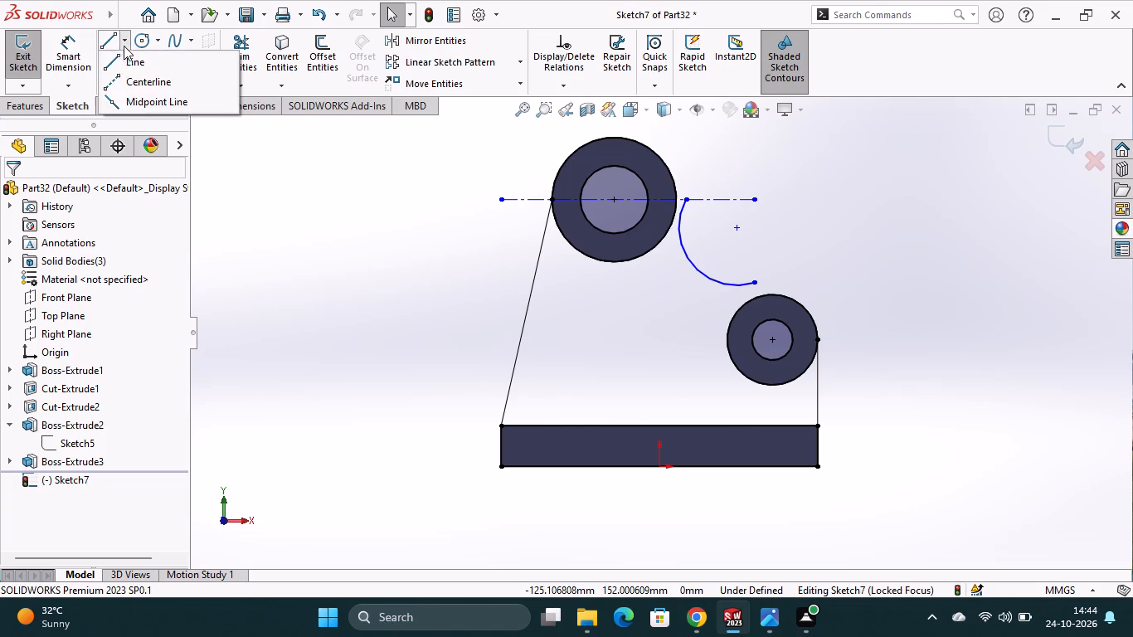
click(132, 85)
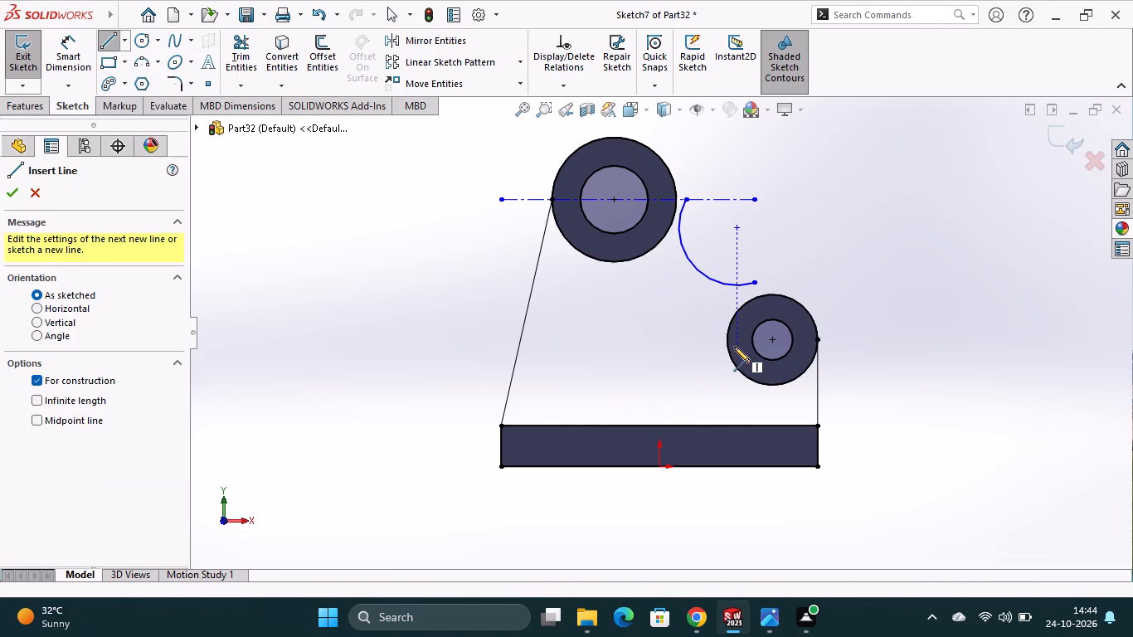
click(717, 342)
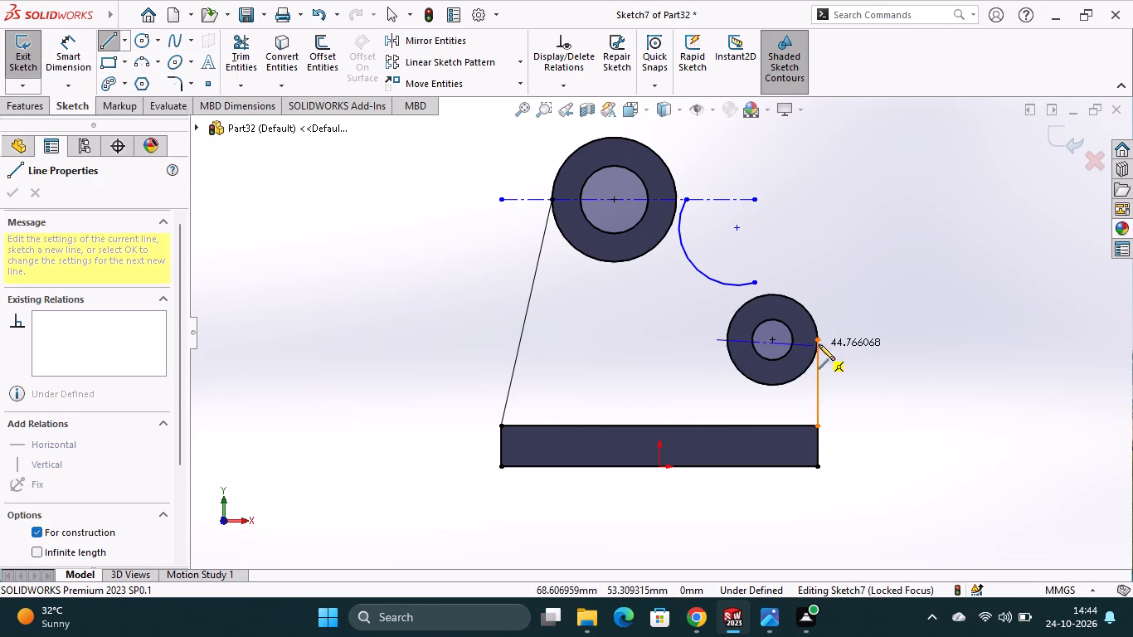
click(833, 342)
key(Escape)
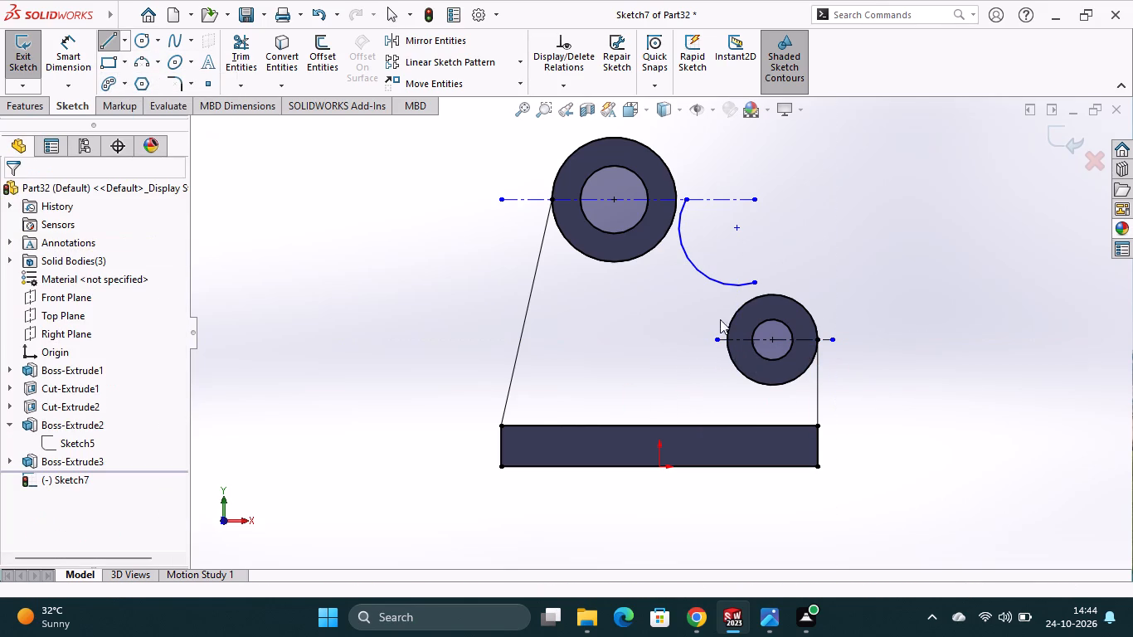
Make the connecting arc tangent to the outer circles of the smaller boss and the larger boss.
click(741, 308)
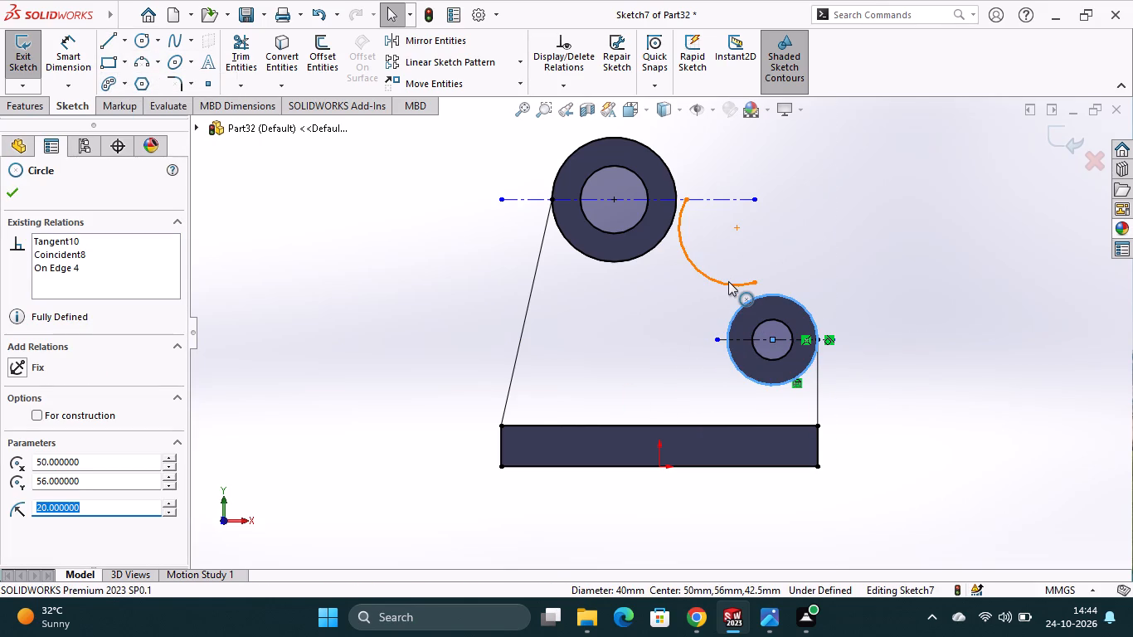
ctrl+click(728, 281)
click(804, 212)
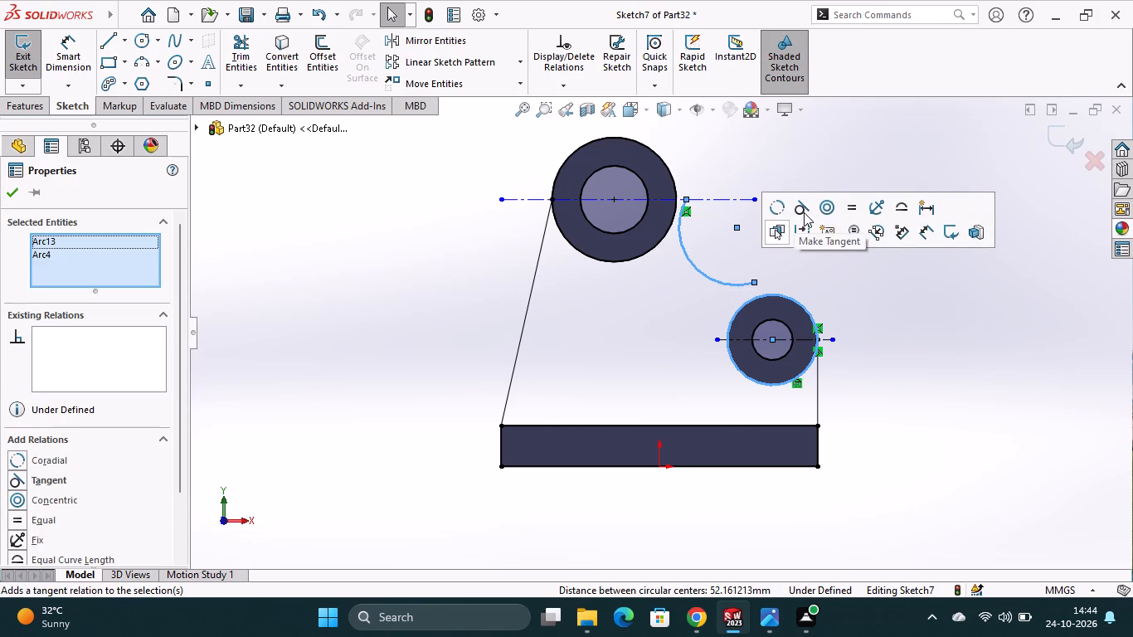
click(732, 261)
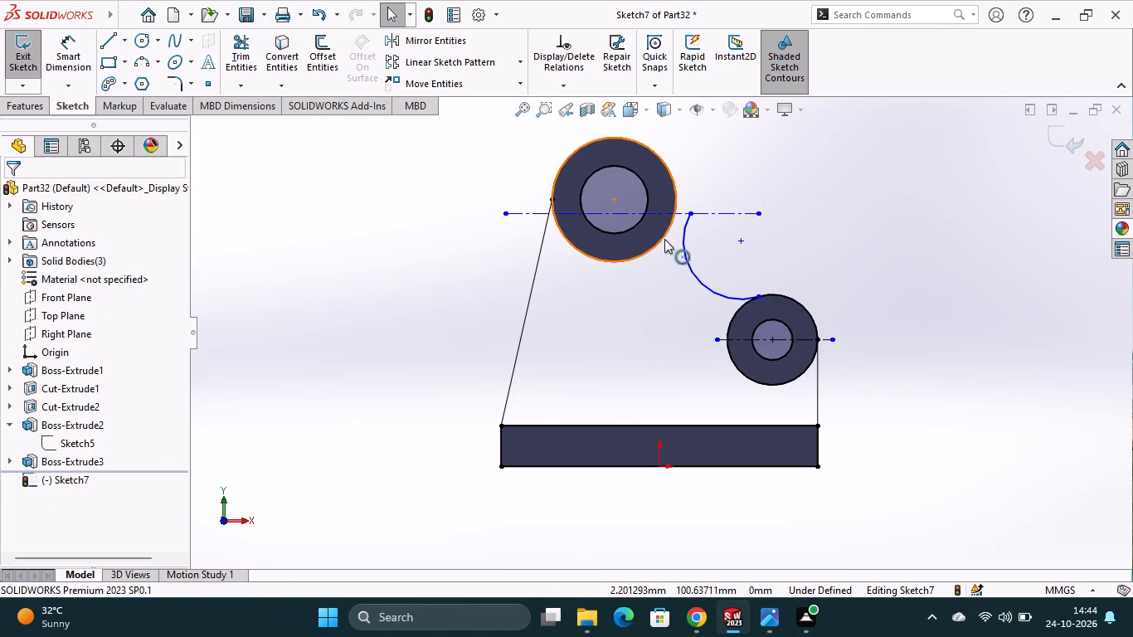
click(664, 239)
ctrl+click(683, 256)
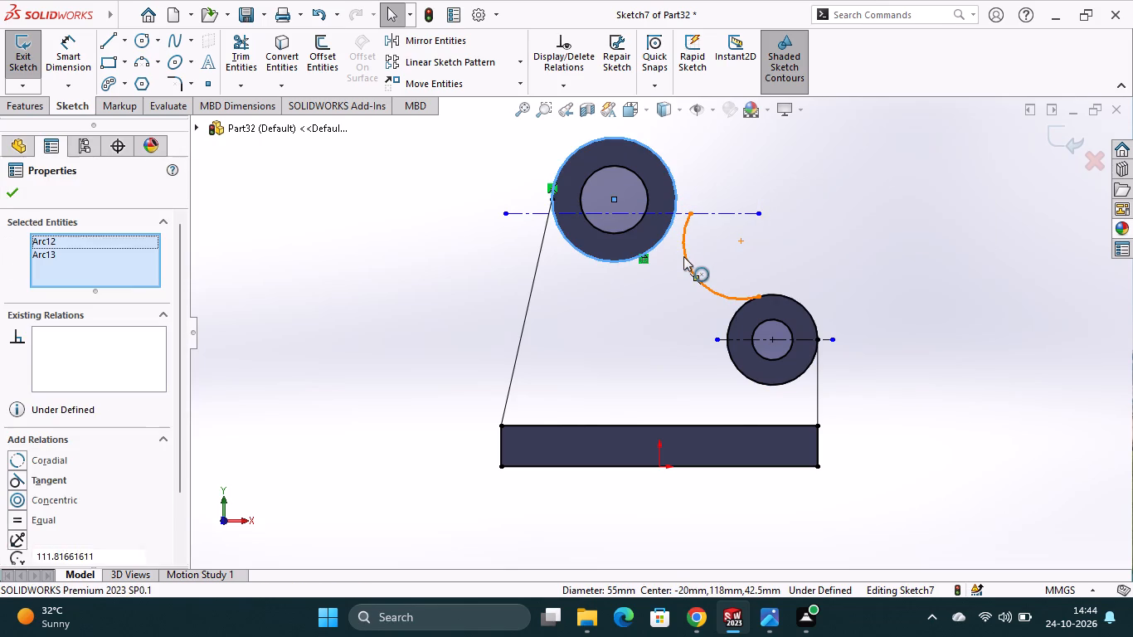
click(756, 189)
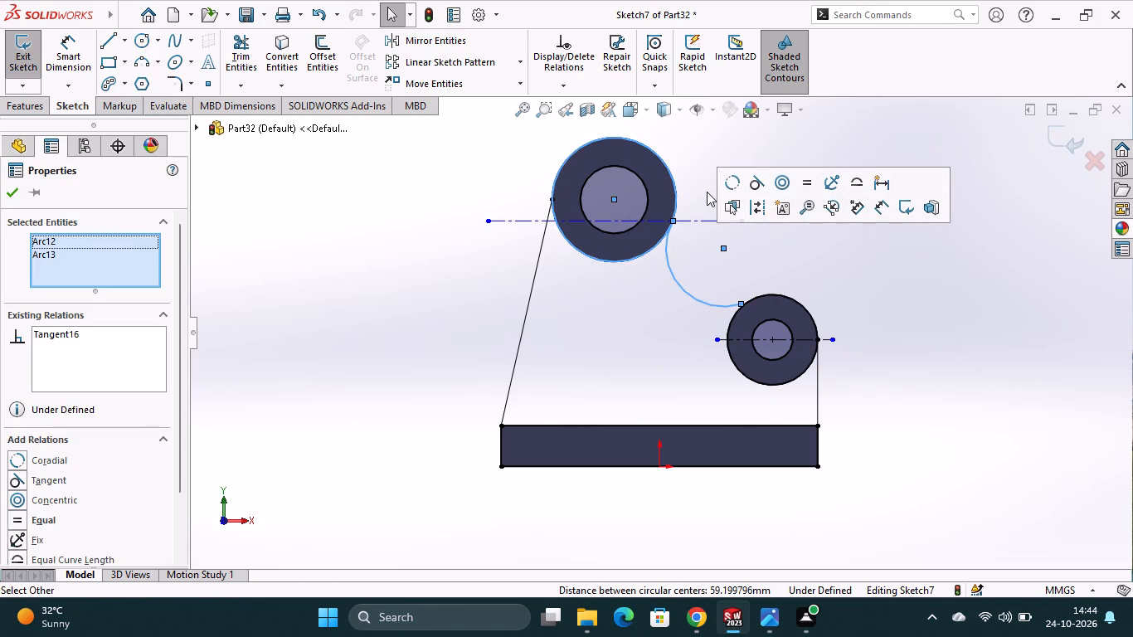
click(707, 192)
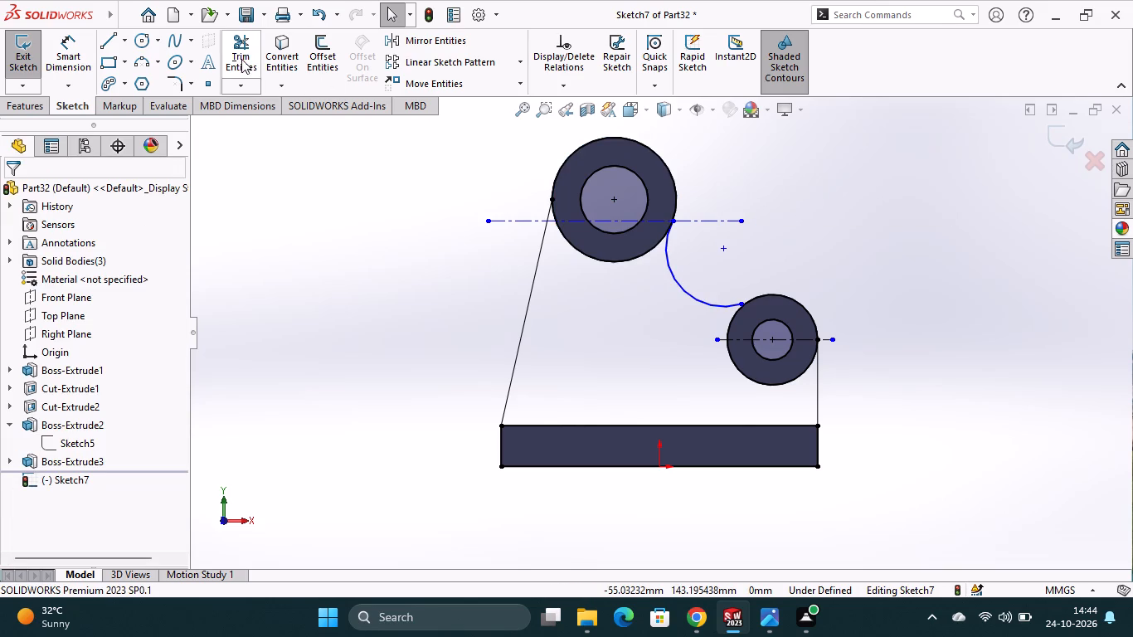
Dimension the connecting arc's radius as 25 mm.
click(80, 63)
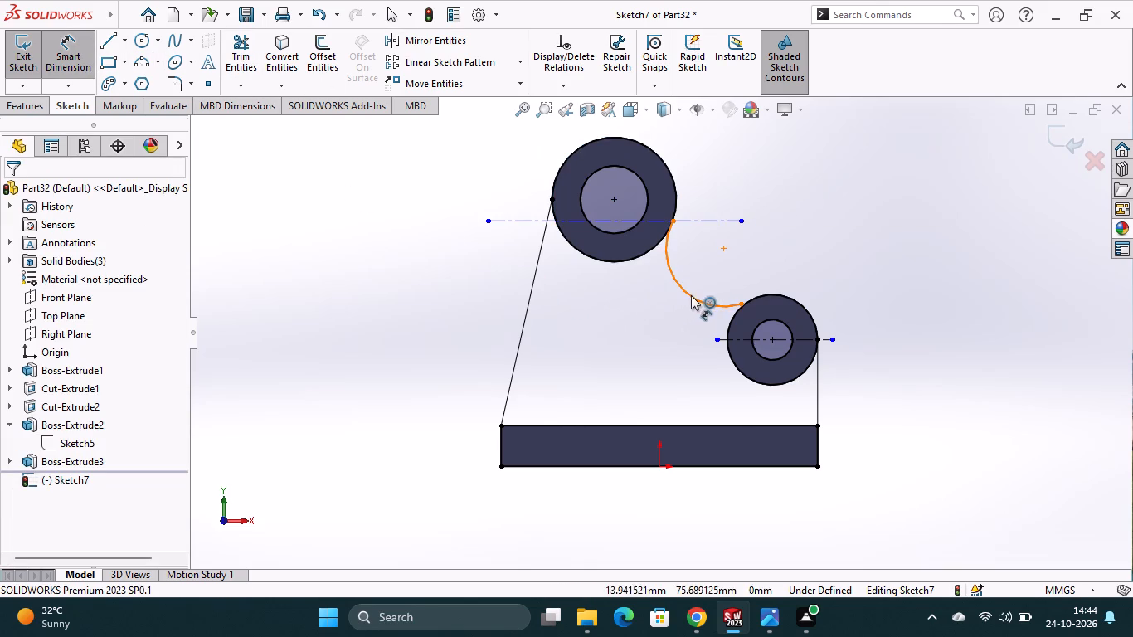
click(693, 294)
click(722, 269)
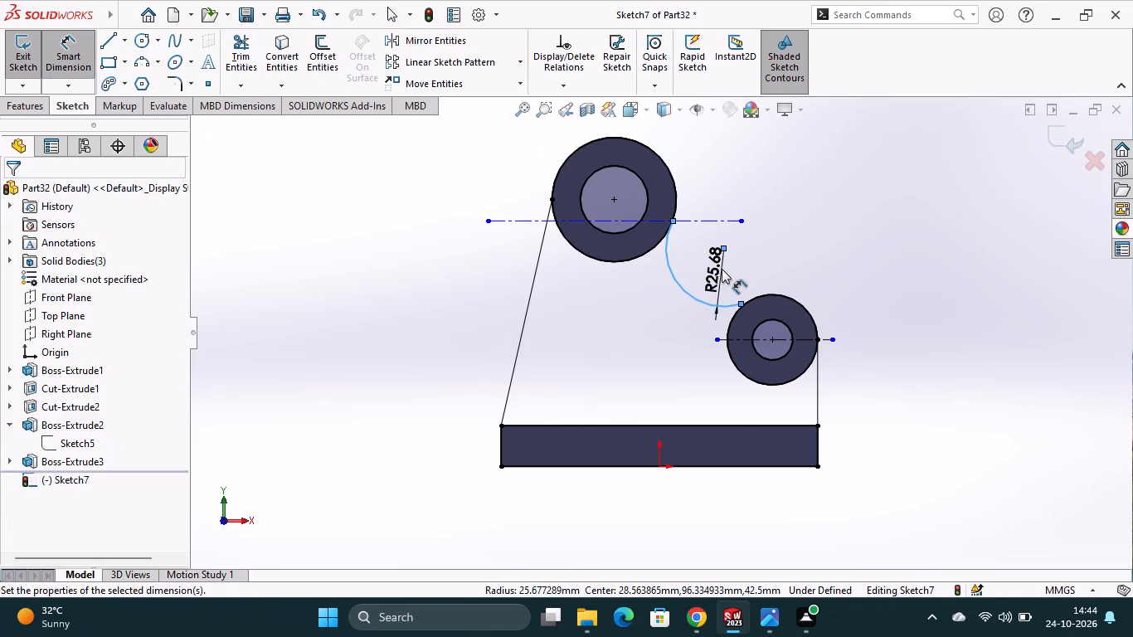
text(25)
key(Return)
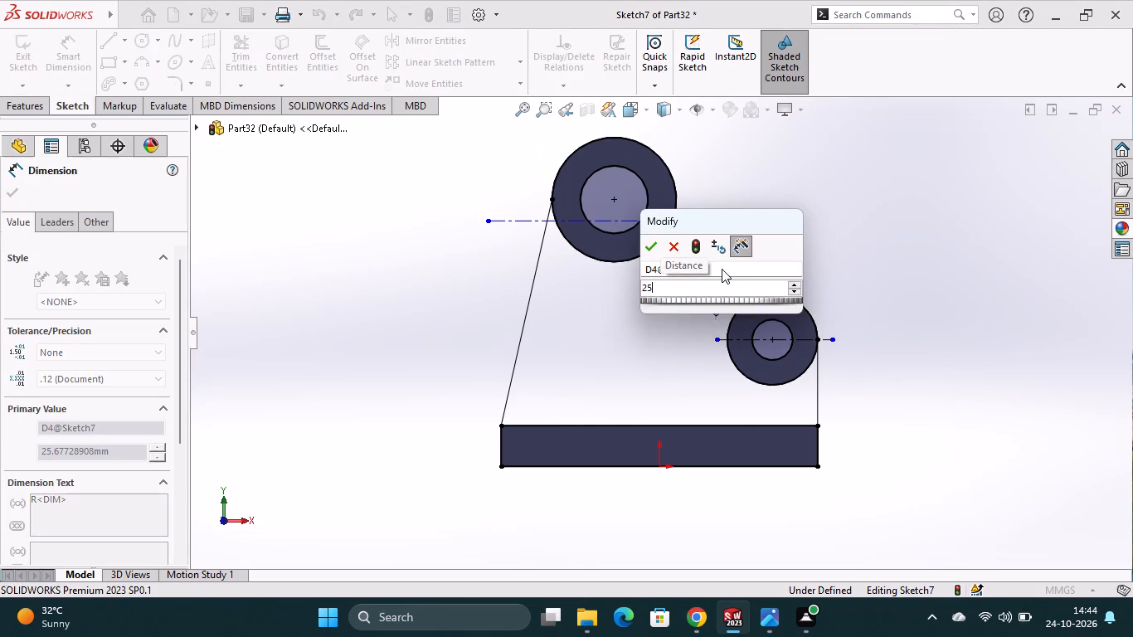
Extend the R25 connecting arc until it meets the smaller boss's outer circle.
scroll(721, 274, down, 3)
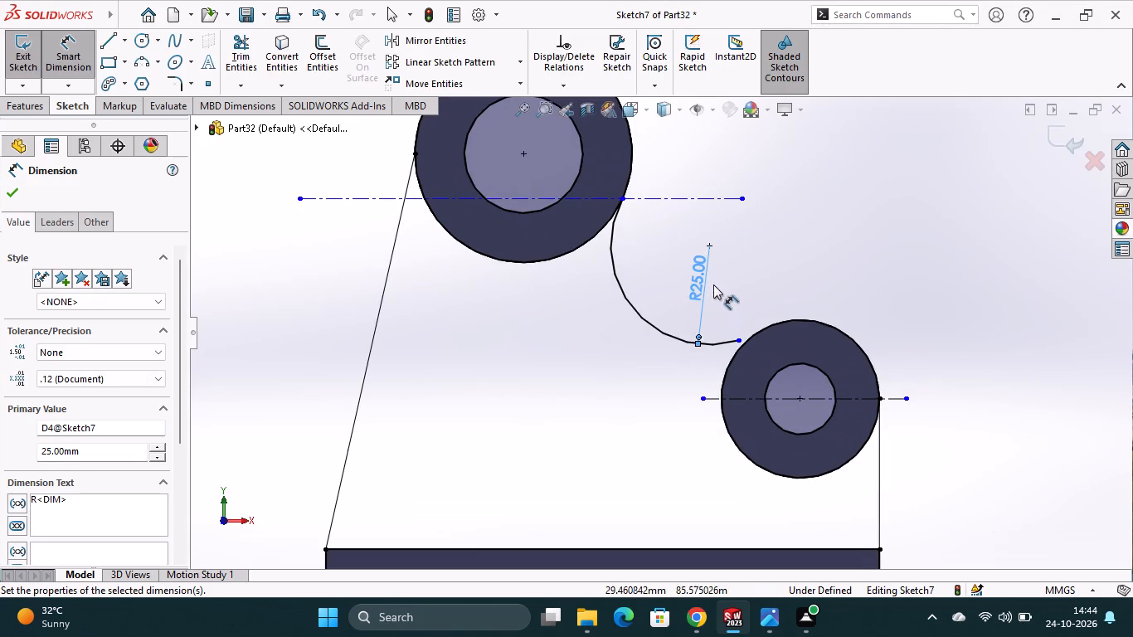
click(247, 86)
click(269, 124)
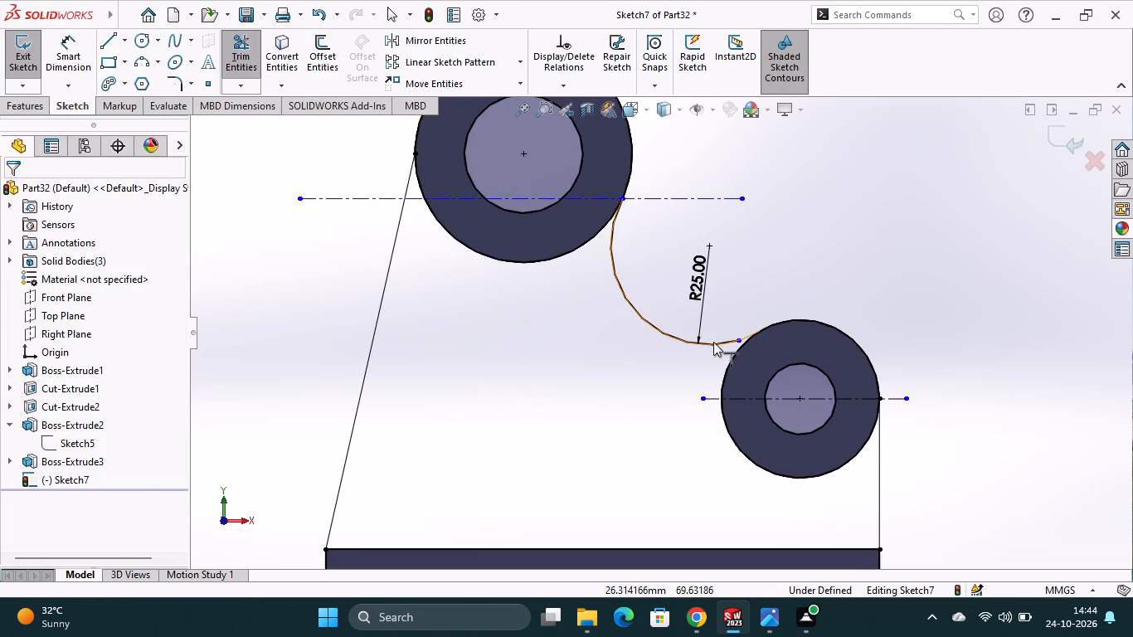
click(713, 341)
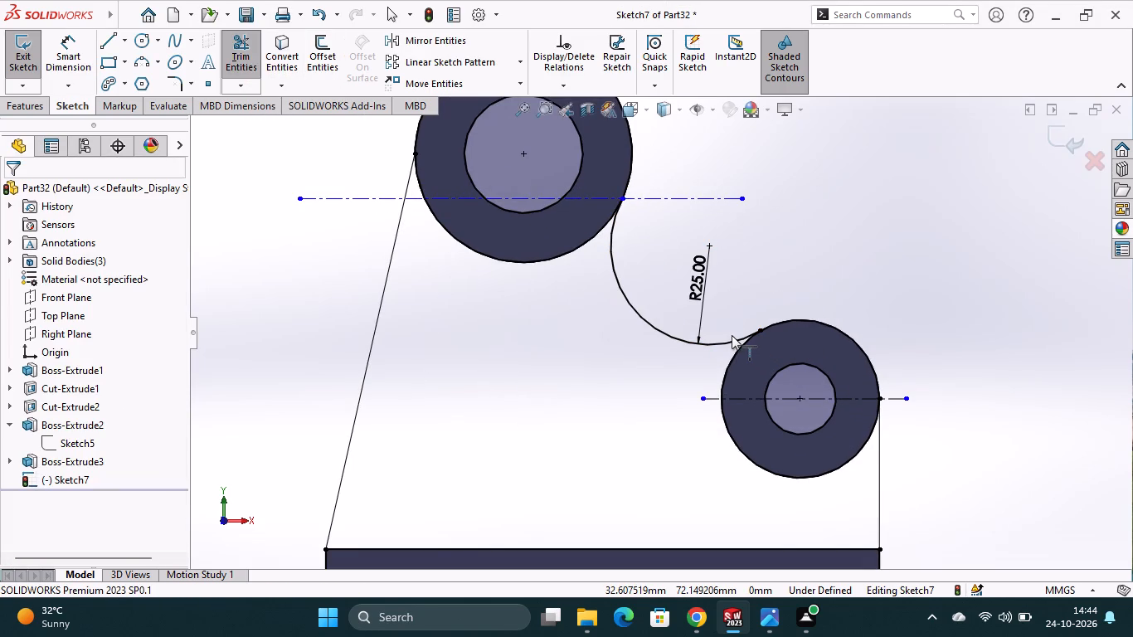
click(732, 335)
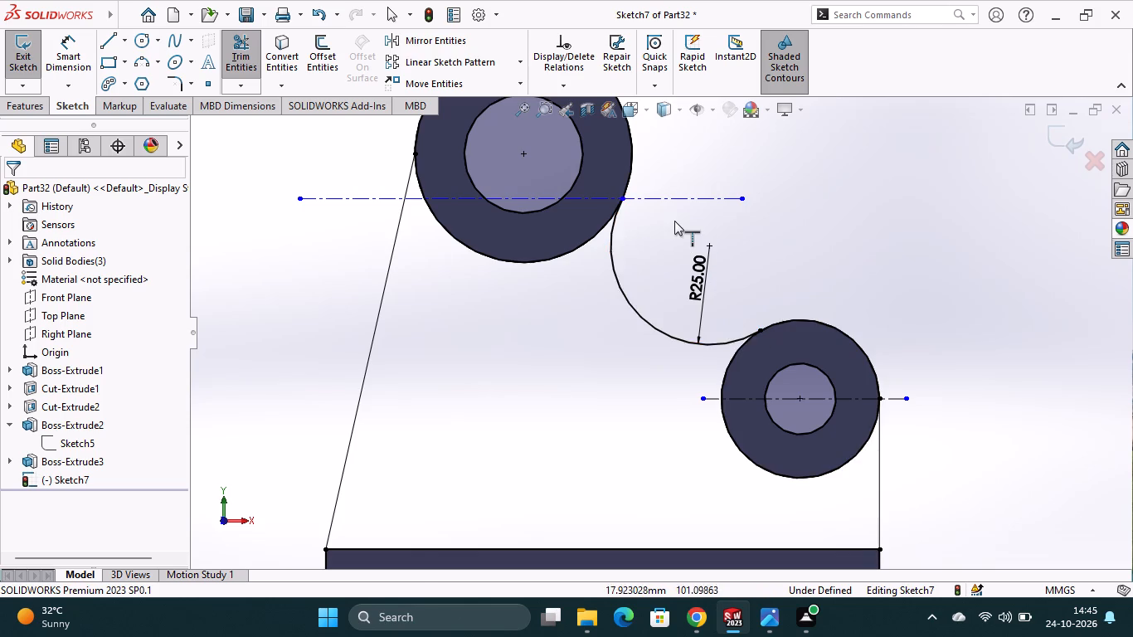
scroll(674, 220, up, 2)
click(631, 292)
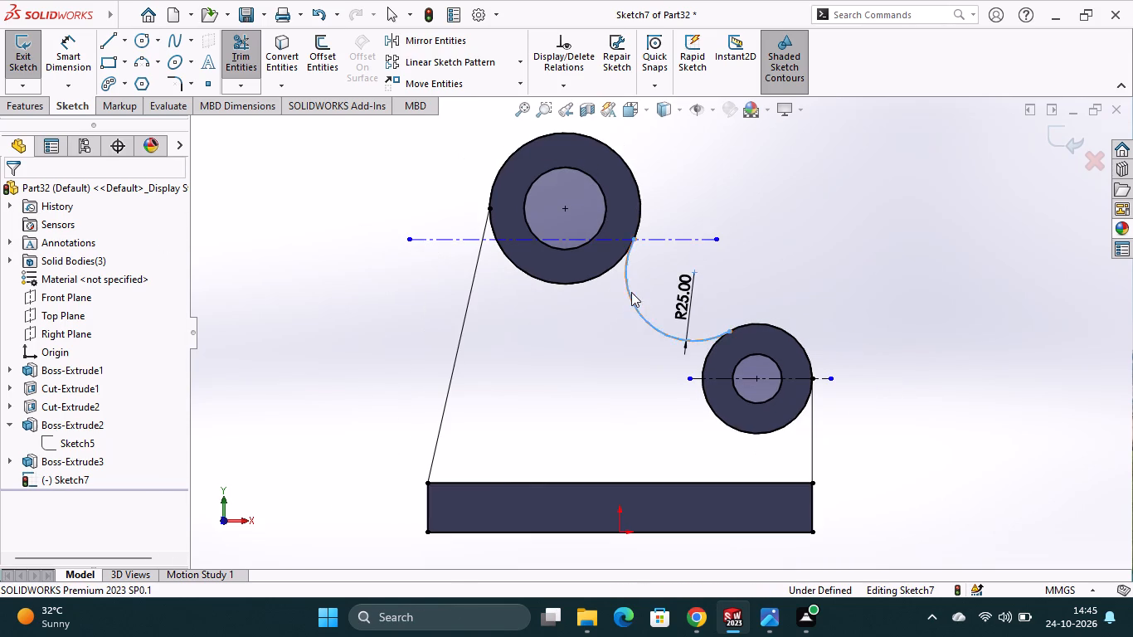
click(657, 300)
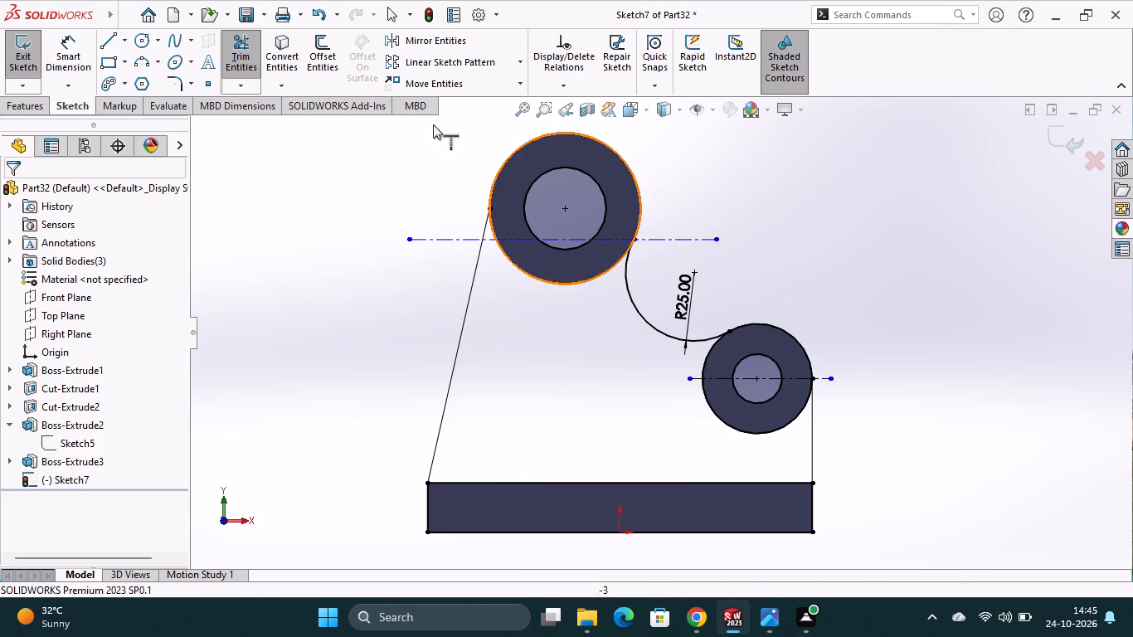
Trim away the upper part of the larger boss's outer circle, between the slanted line and connecting arc, and its whole inner circle.
click(247, 47)
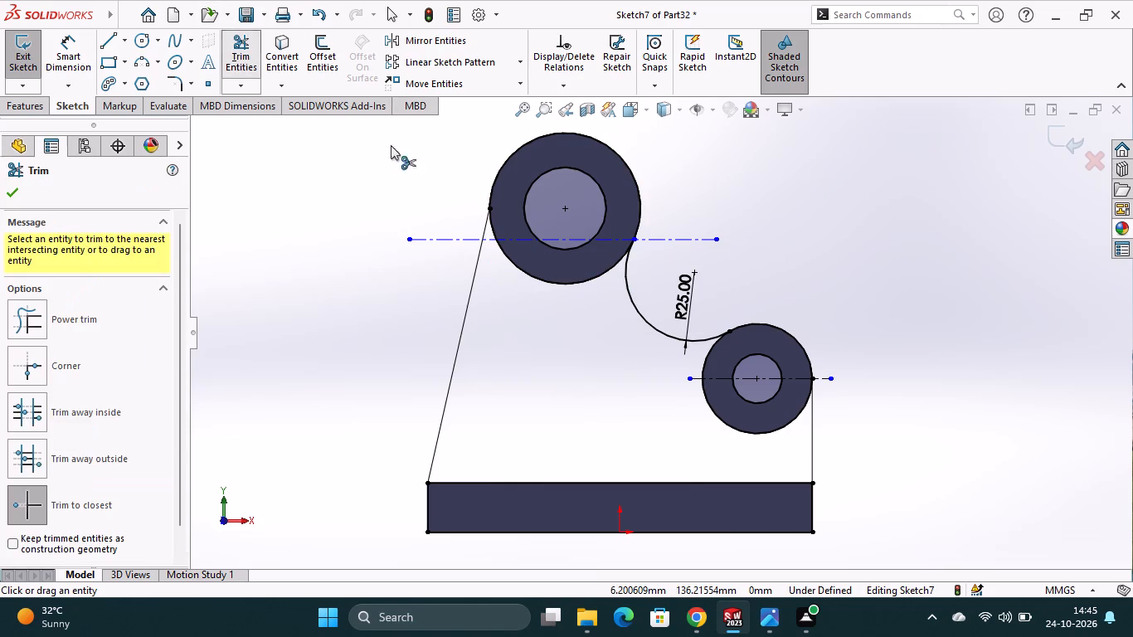
click(498, 168)
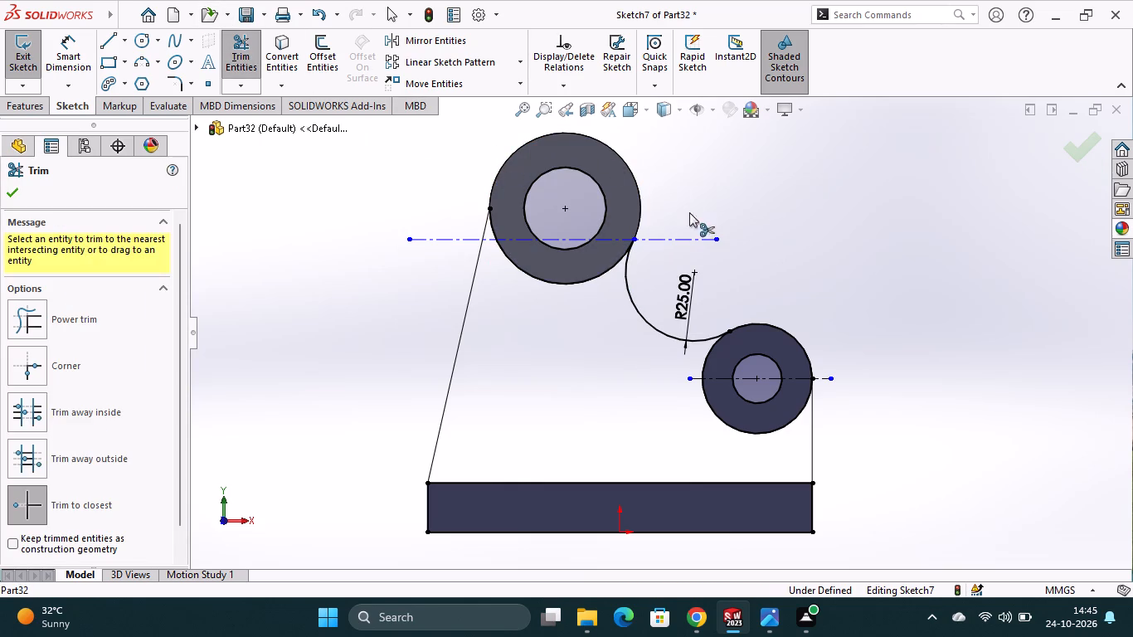
click(605, 216)
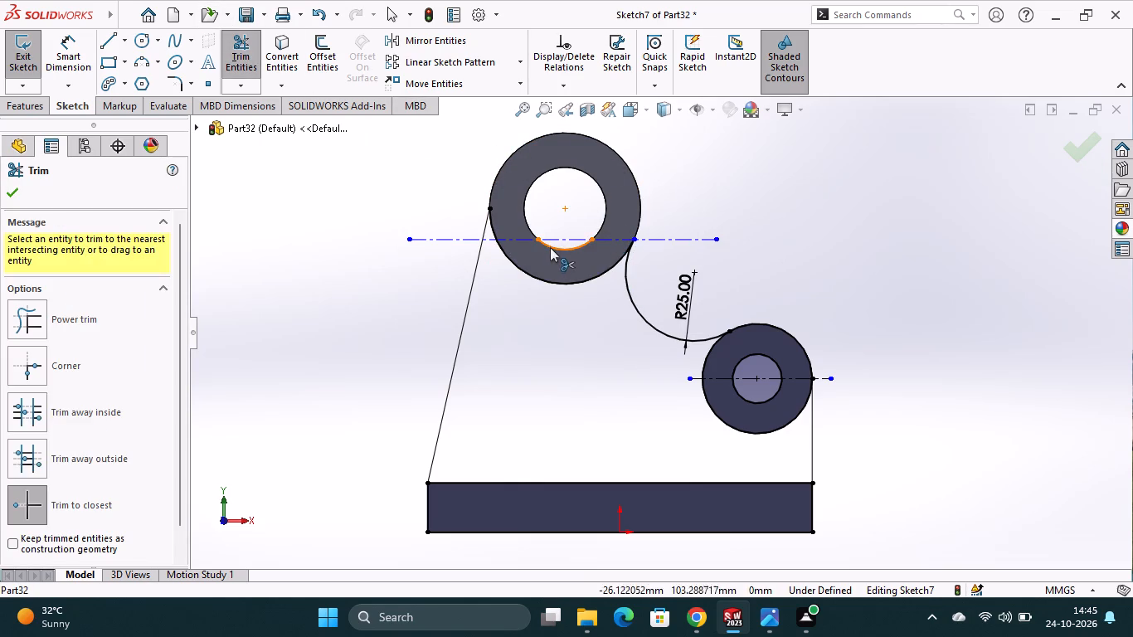
click(550, 246)
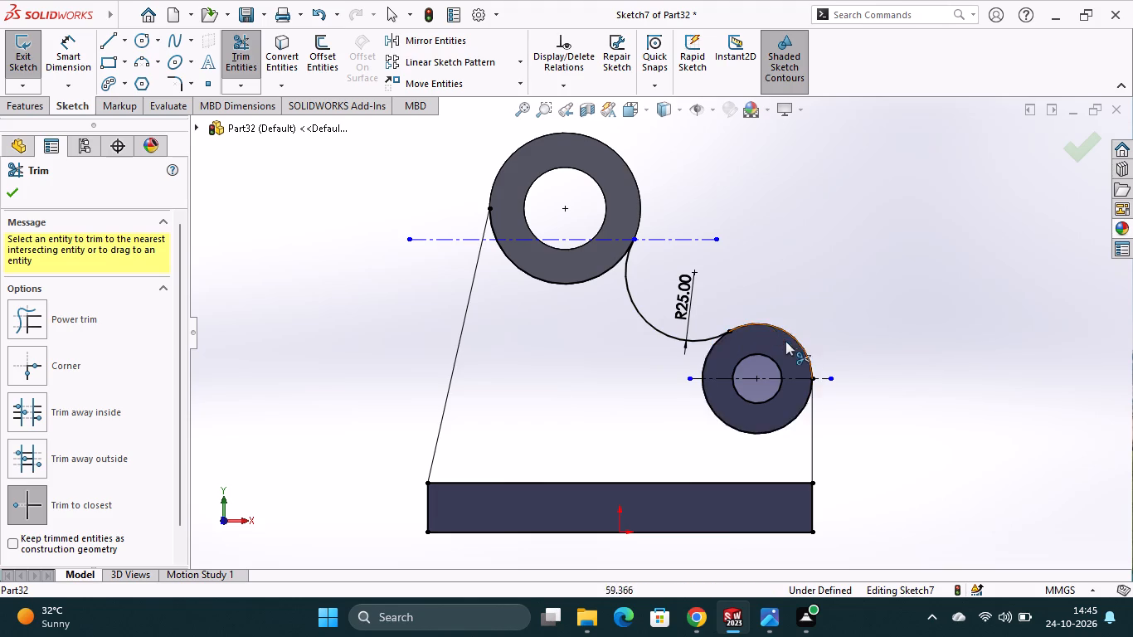
Trim away the lower part of the smaller boss's outer circle and its whole inner circle.
click(704, 365)
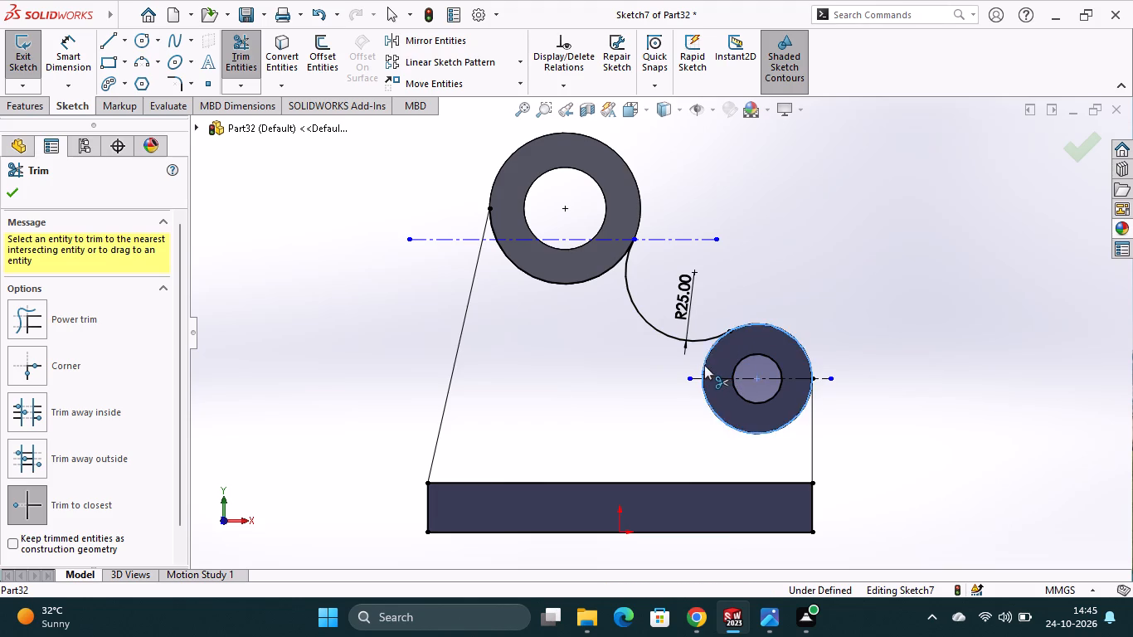
click(718, 415)
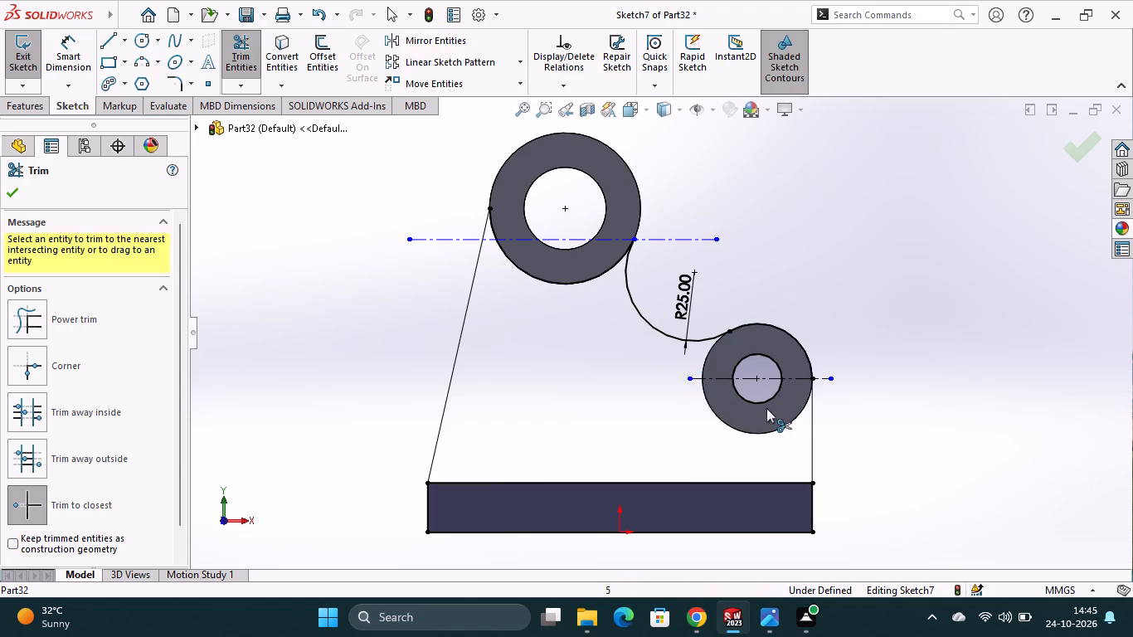
click(768, 399)
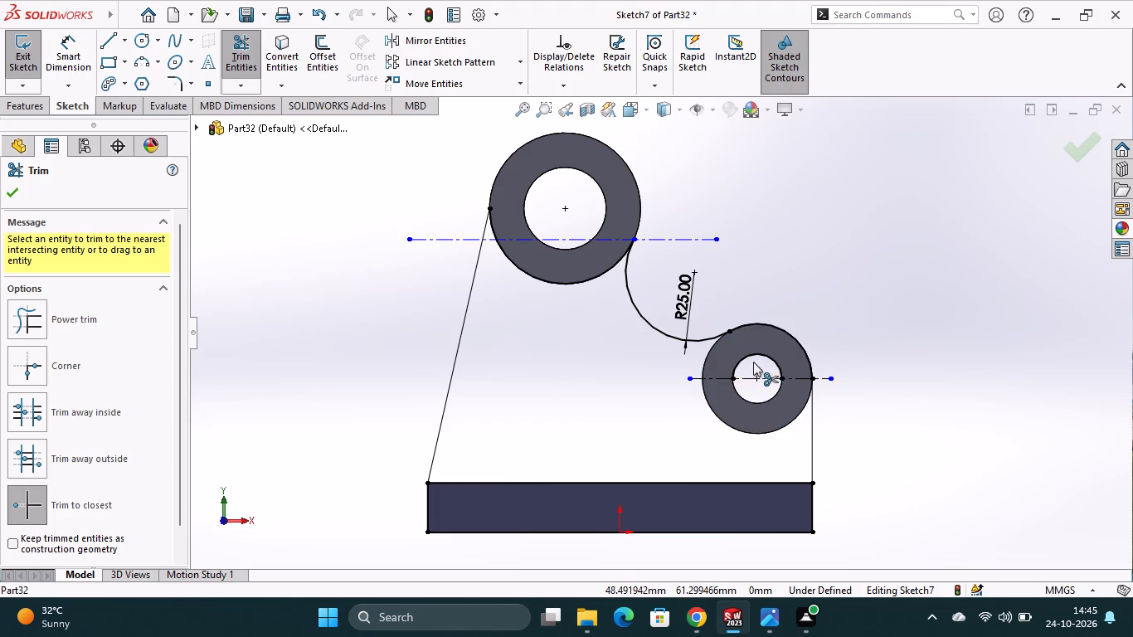
click(756, 355)
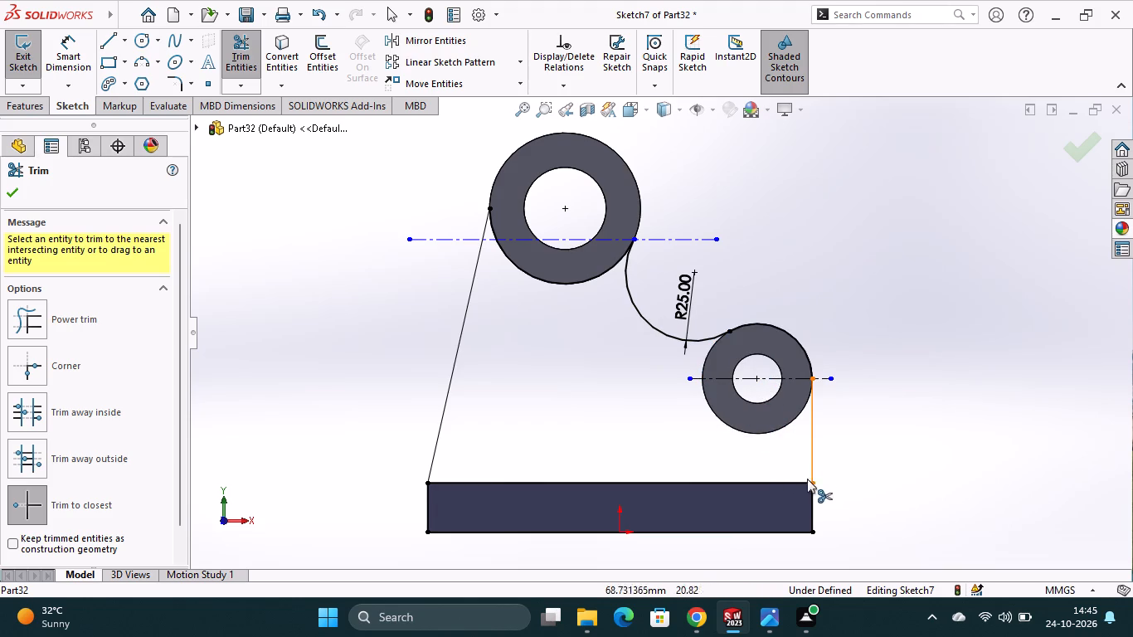
Trim away the two vertical sides and the bottom edge of the base block outline, keeping its top edge.
click(810, 518)
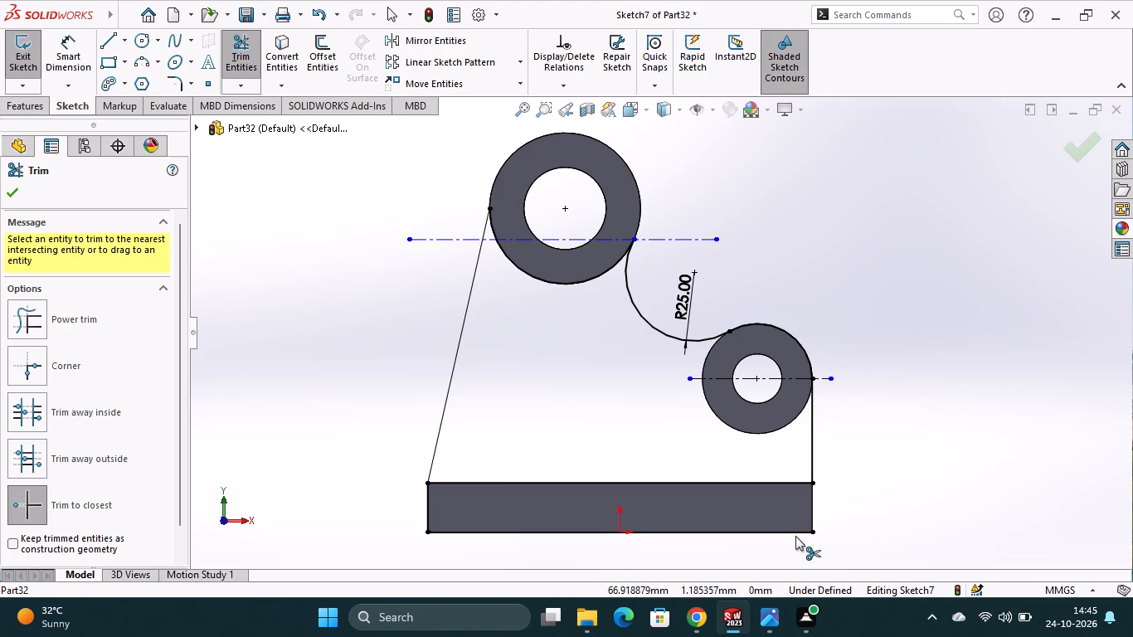
click(779, 529)
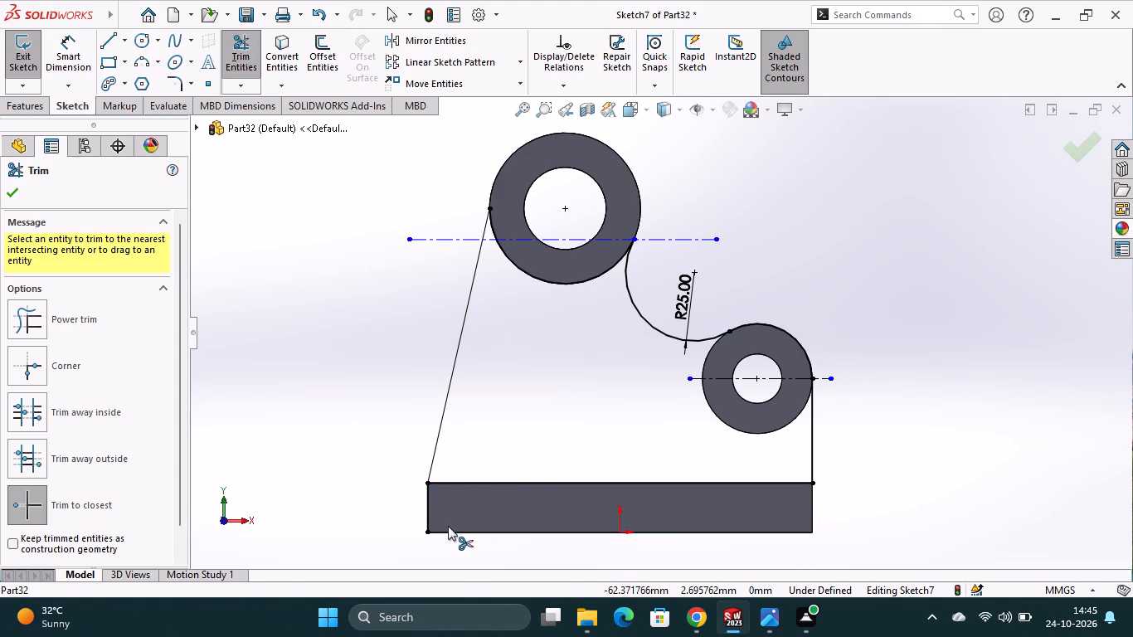
click(445, 532)
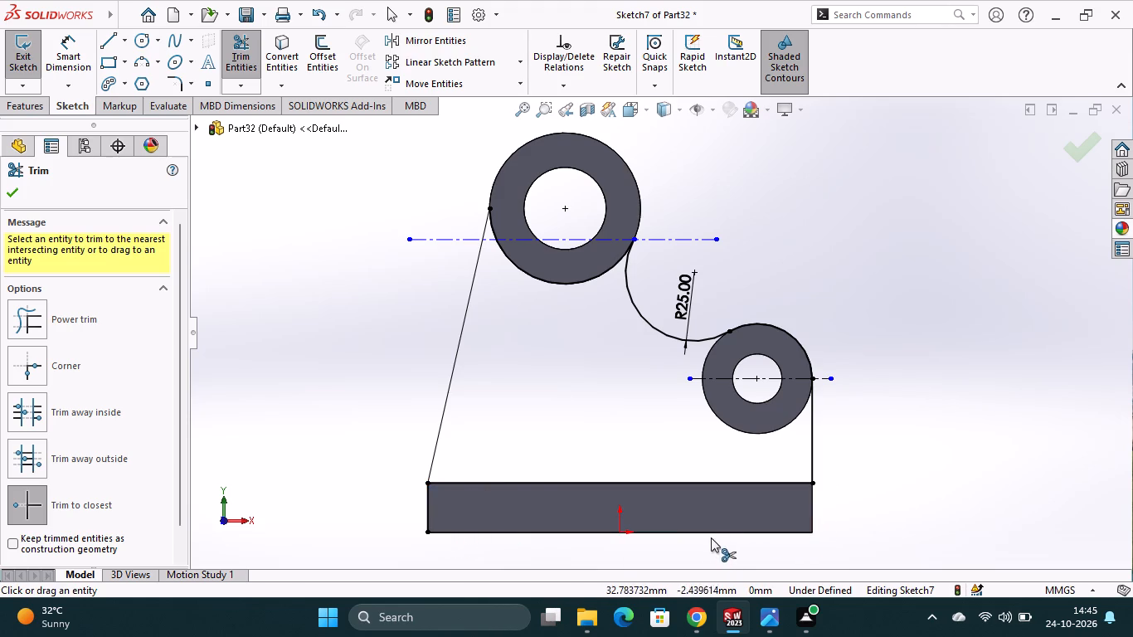
click(716, 526)
click(425, 509)
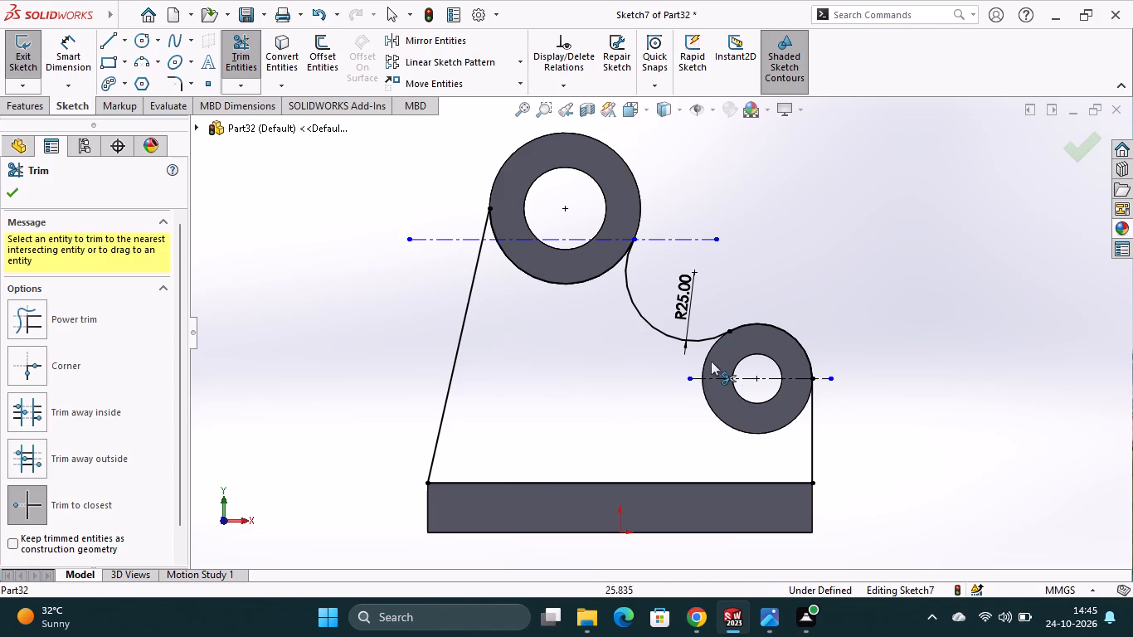
Trim off the leftover upper arc of the smaller boss and convert the boss's full outer edge into the sketch again.
click(782, 328)
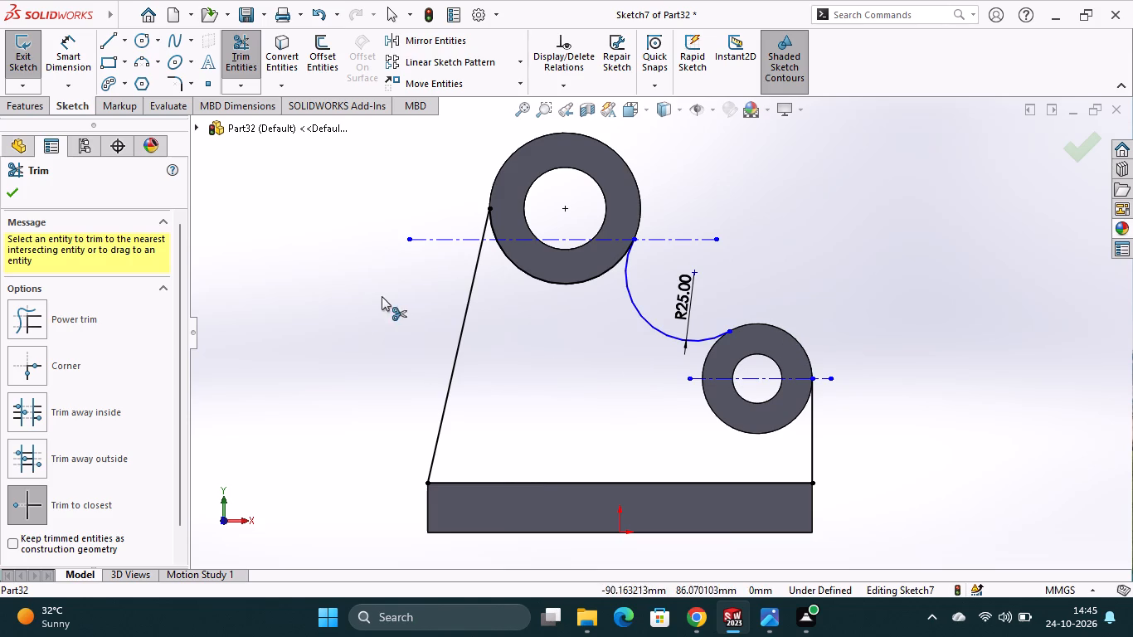
click(283, 41)
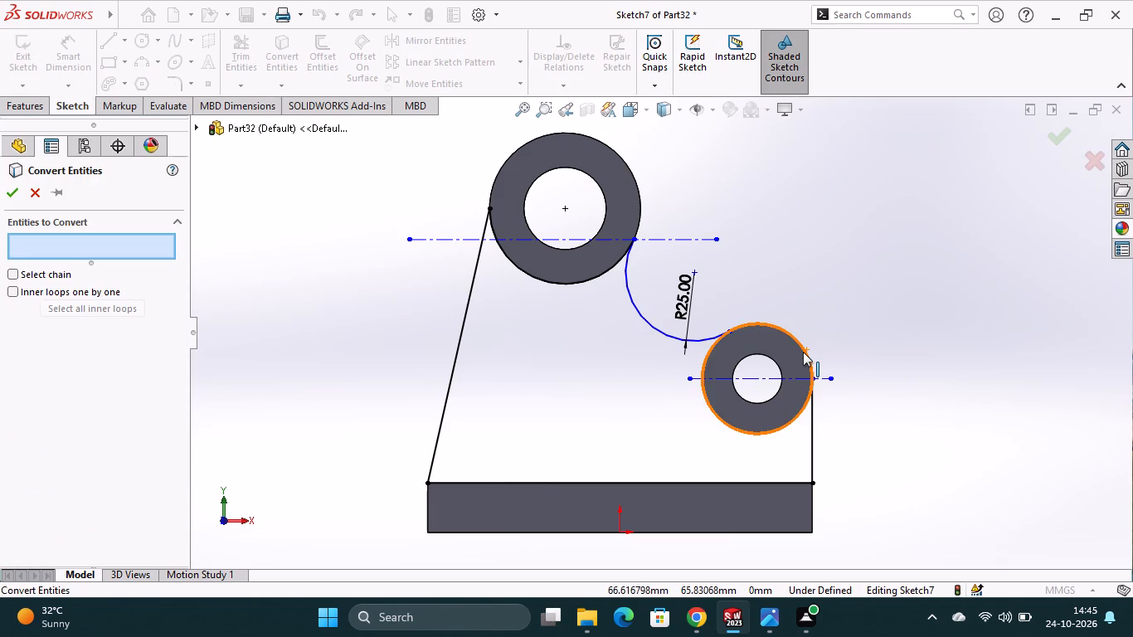
click(803, 352)
click(12, 193)
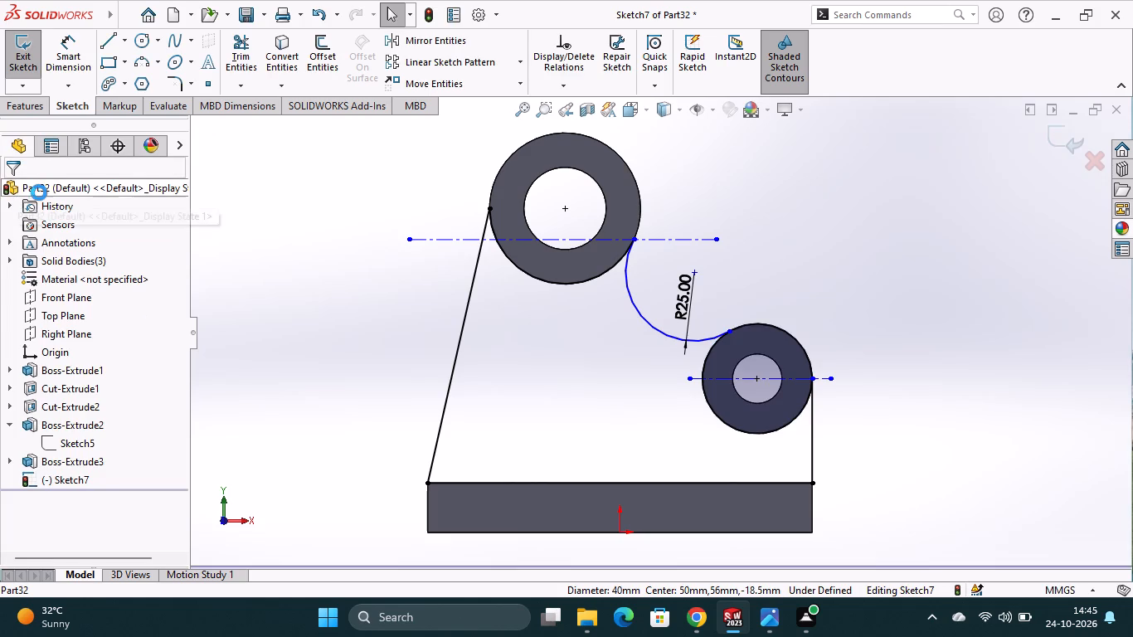
Trim the smaller boss's converted circle between the connecting arc and the vertical line, keeping the lower portion.
click(243, 46)
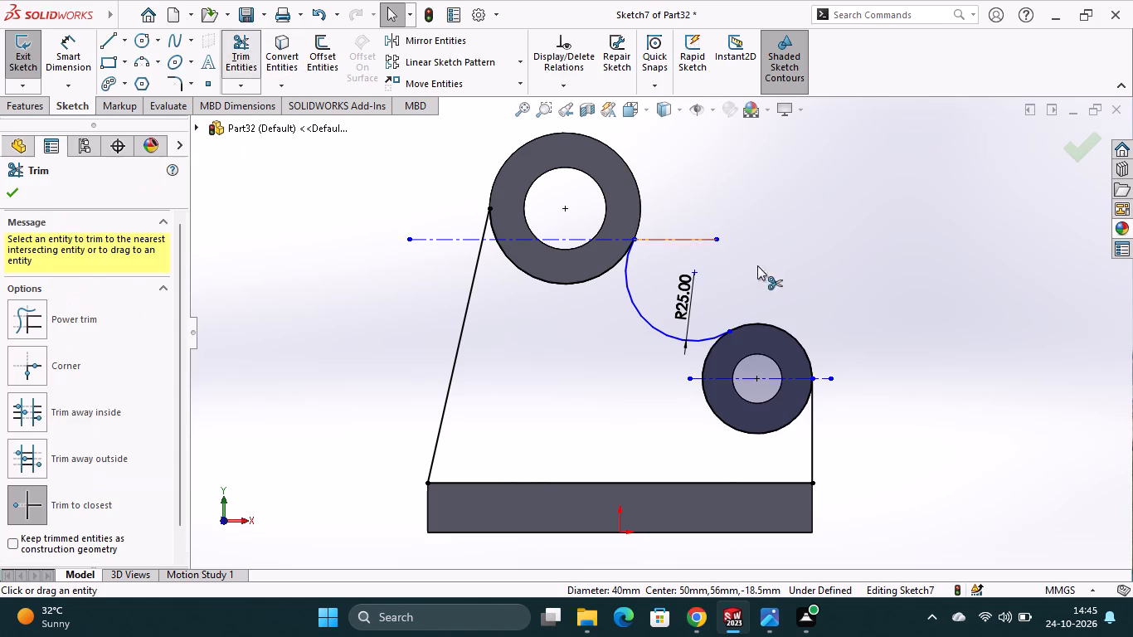
click(780, 328)
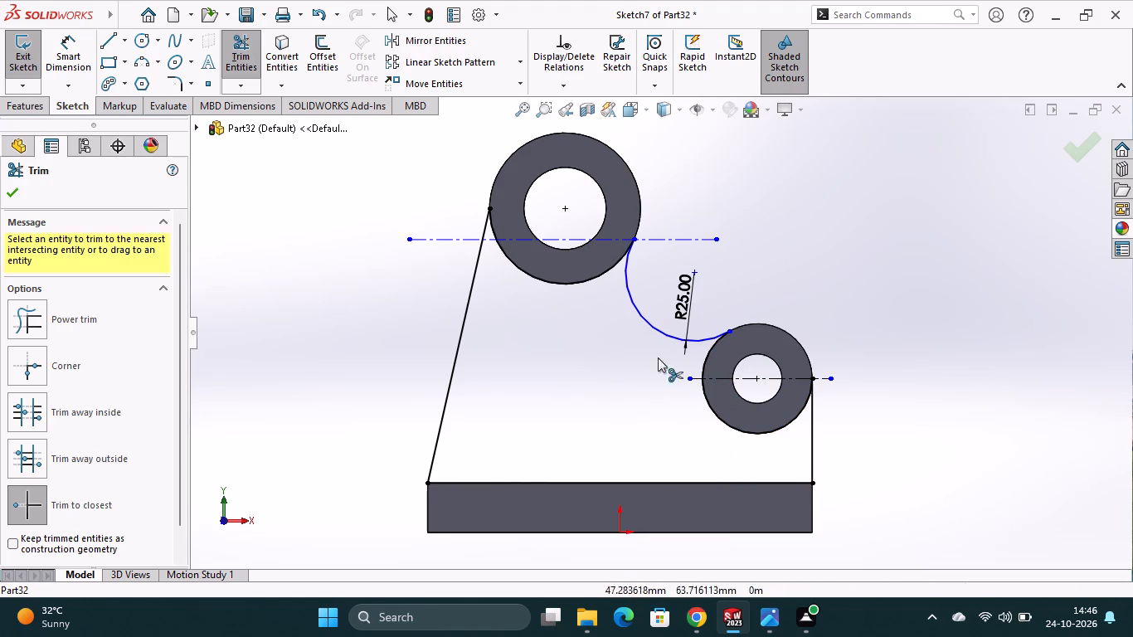
click(17, 201)
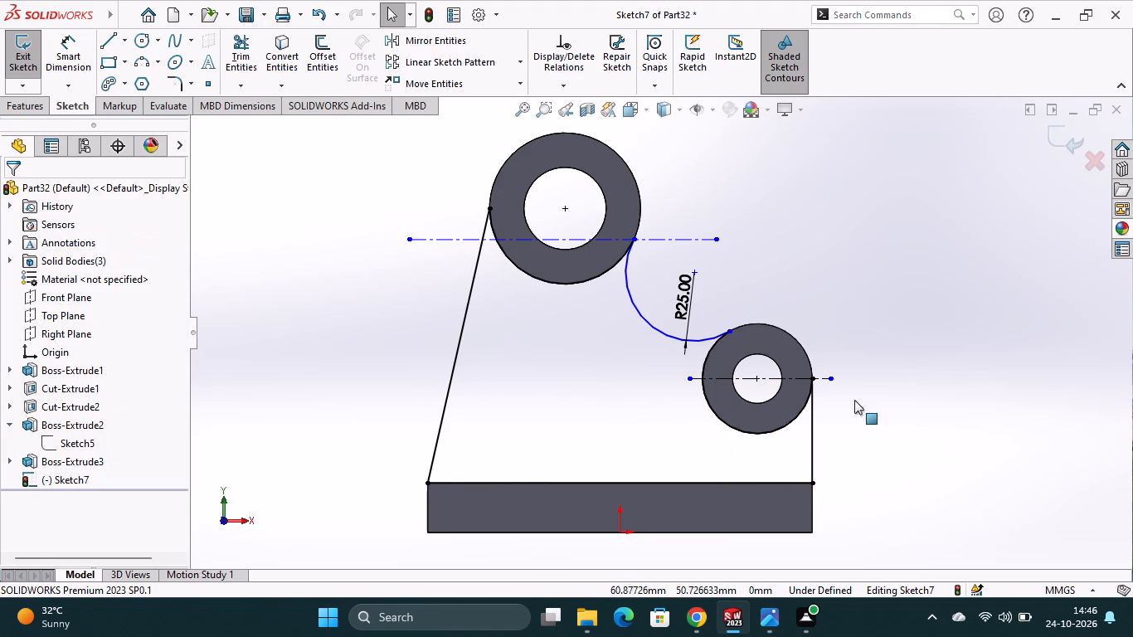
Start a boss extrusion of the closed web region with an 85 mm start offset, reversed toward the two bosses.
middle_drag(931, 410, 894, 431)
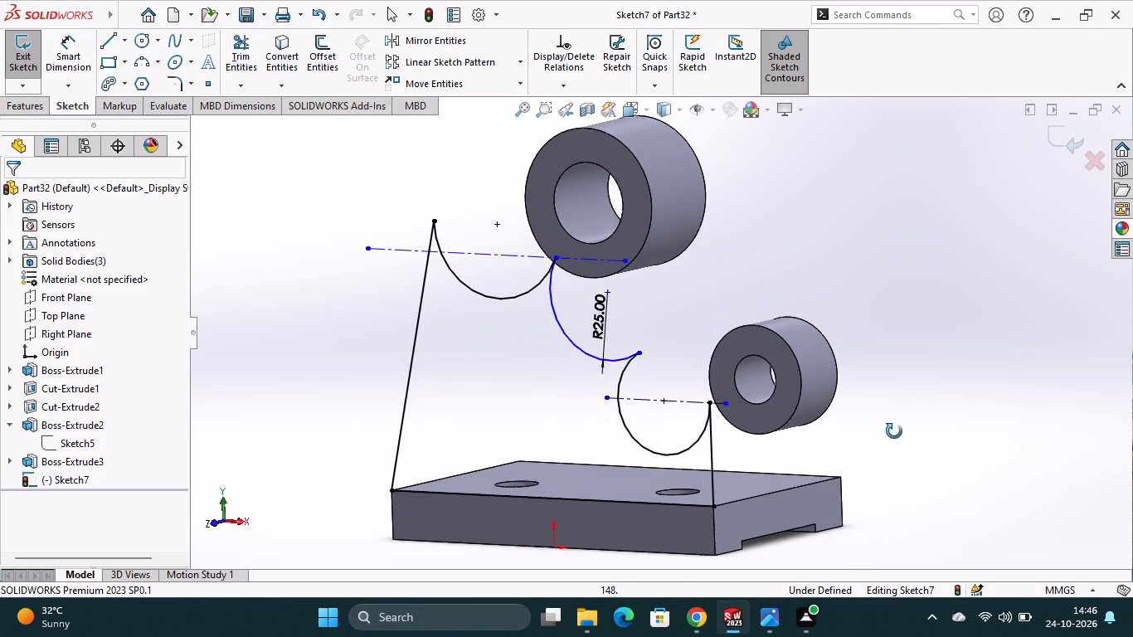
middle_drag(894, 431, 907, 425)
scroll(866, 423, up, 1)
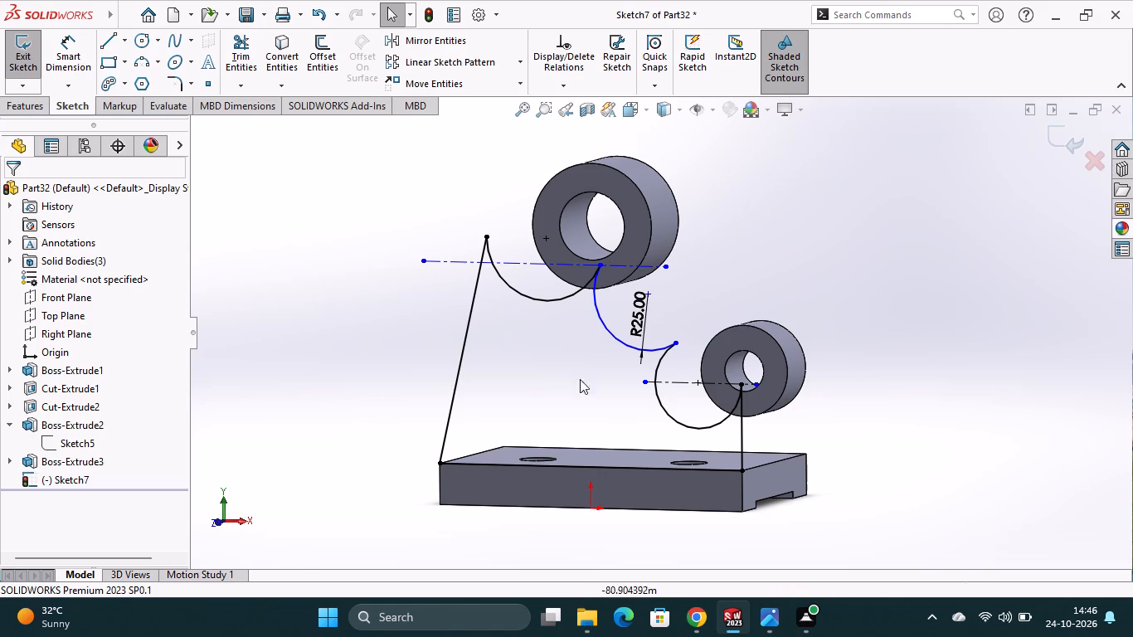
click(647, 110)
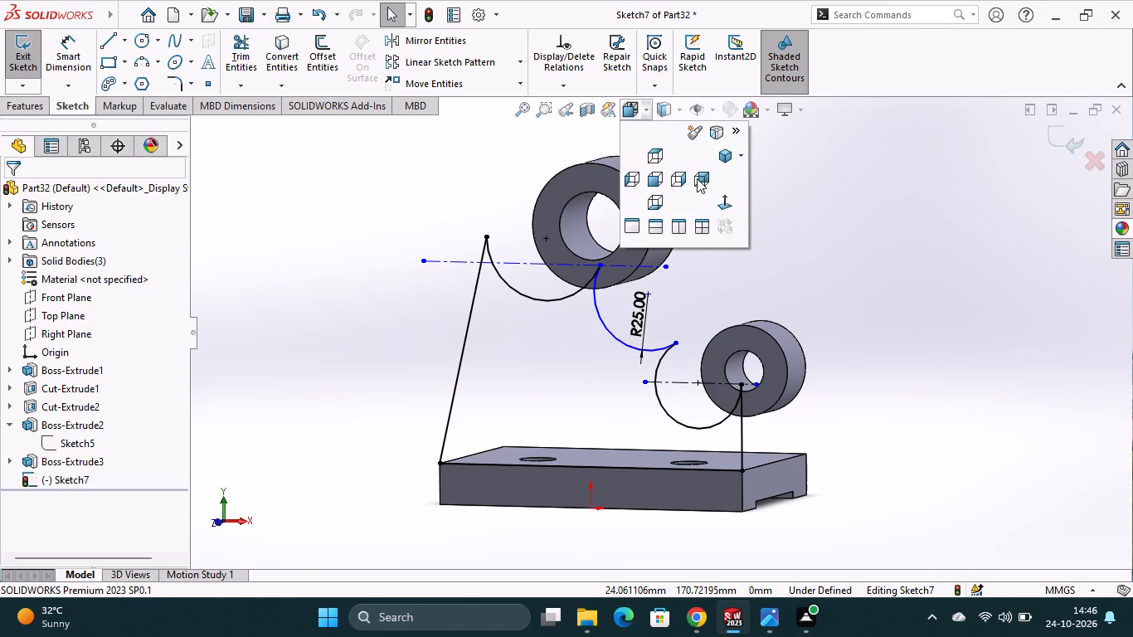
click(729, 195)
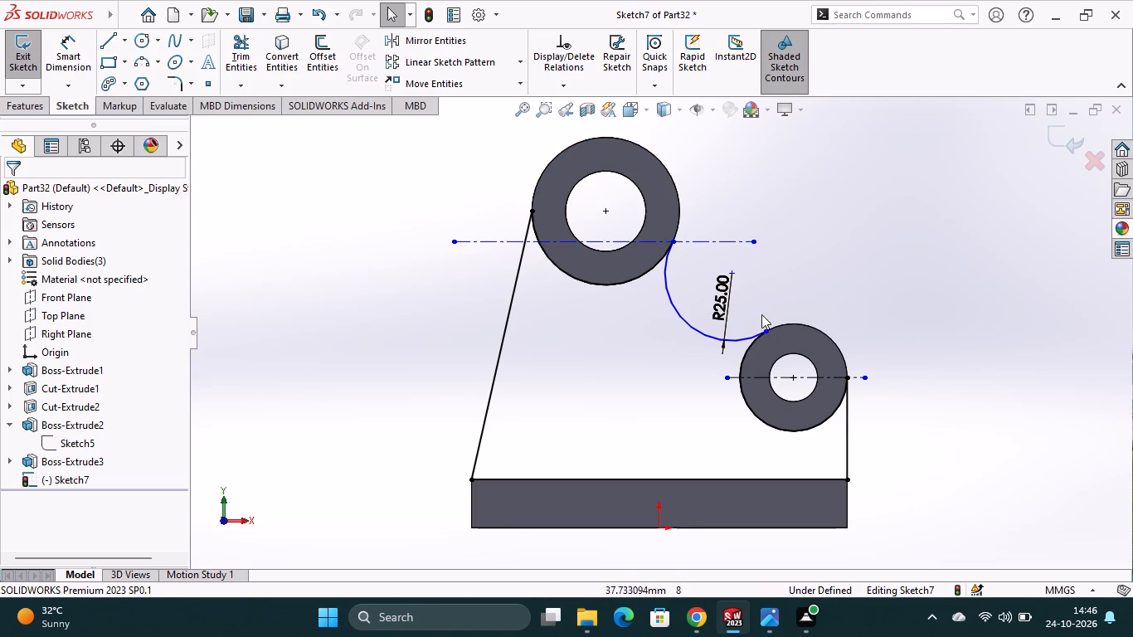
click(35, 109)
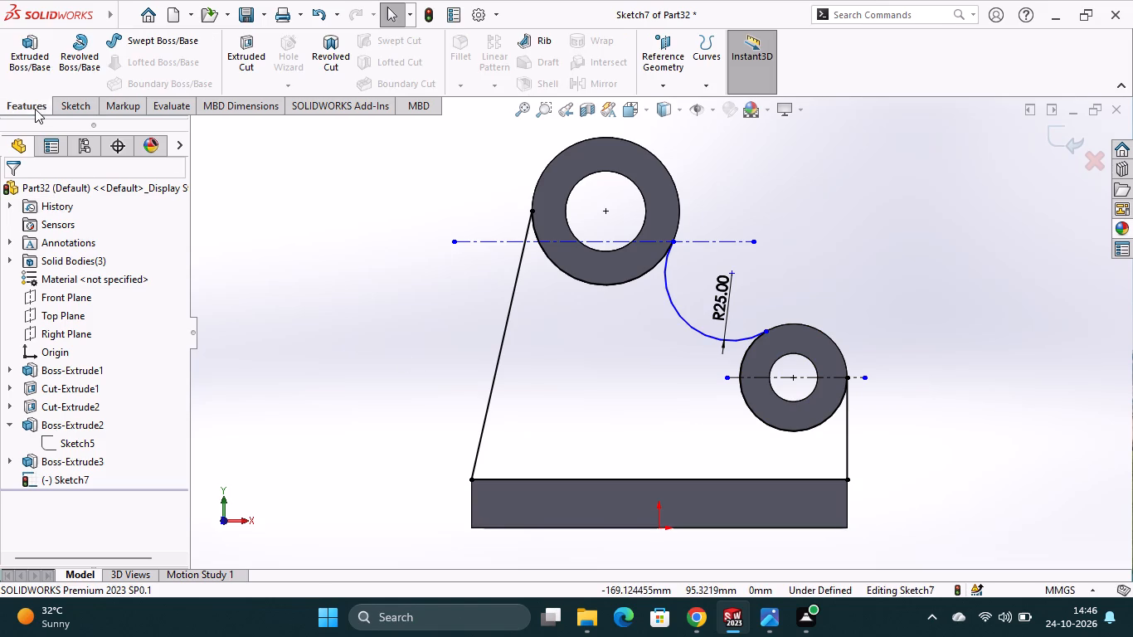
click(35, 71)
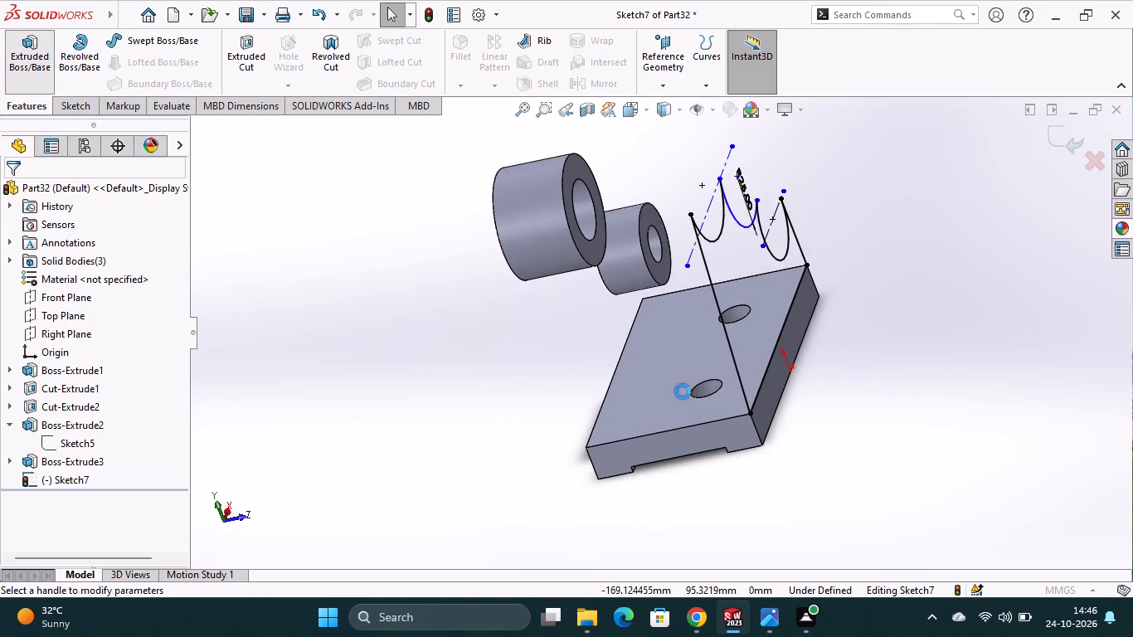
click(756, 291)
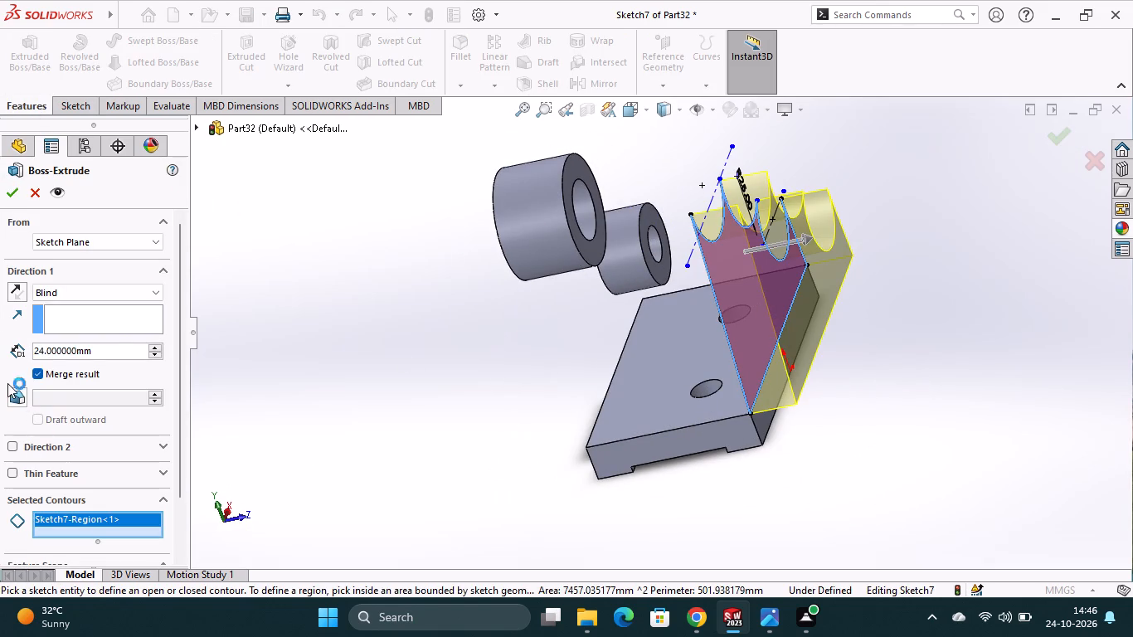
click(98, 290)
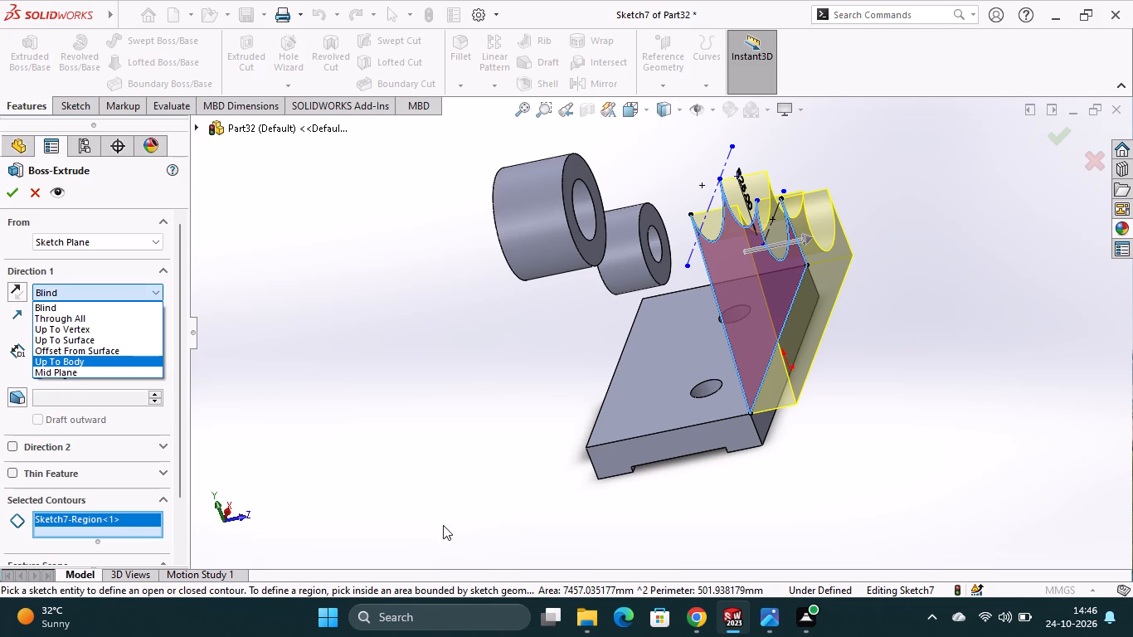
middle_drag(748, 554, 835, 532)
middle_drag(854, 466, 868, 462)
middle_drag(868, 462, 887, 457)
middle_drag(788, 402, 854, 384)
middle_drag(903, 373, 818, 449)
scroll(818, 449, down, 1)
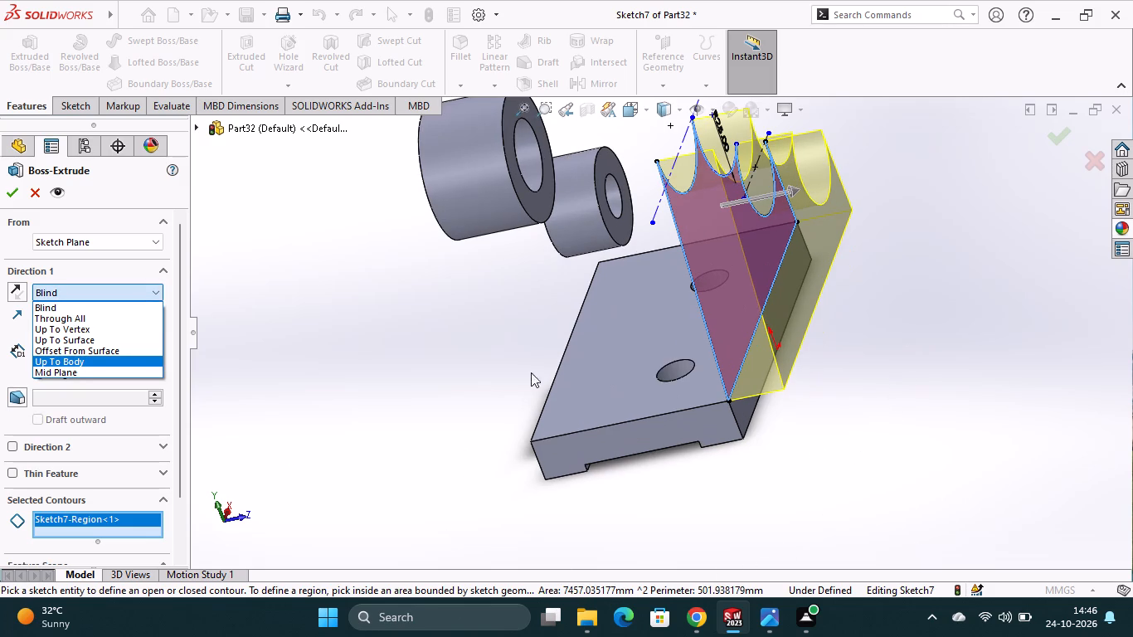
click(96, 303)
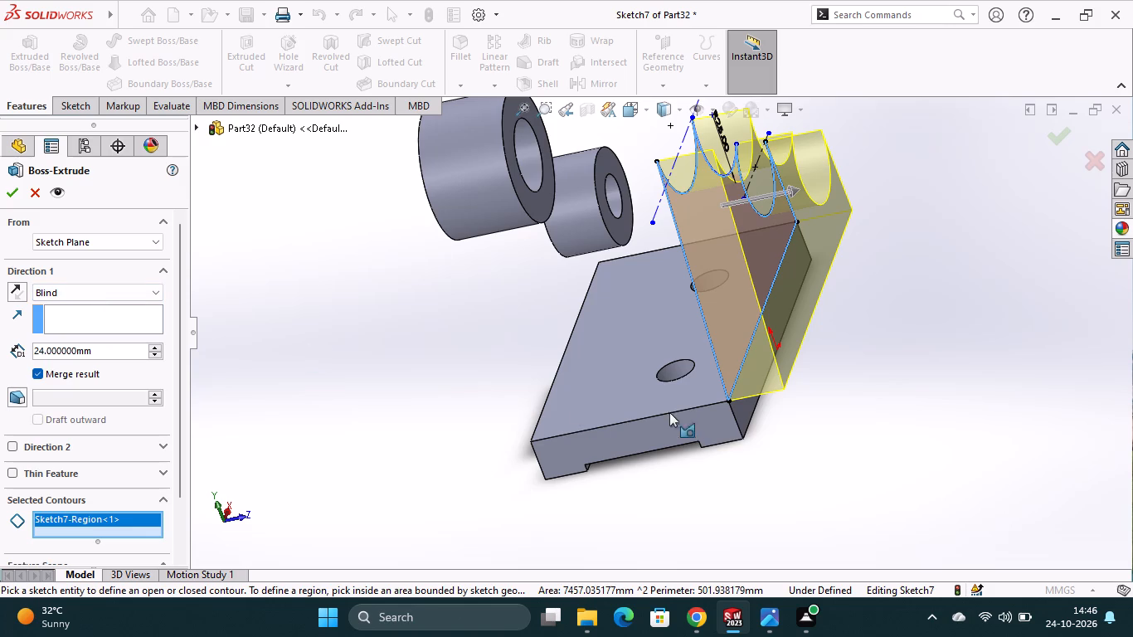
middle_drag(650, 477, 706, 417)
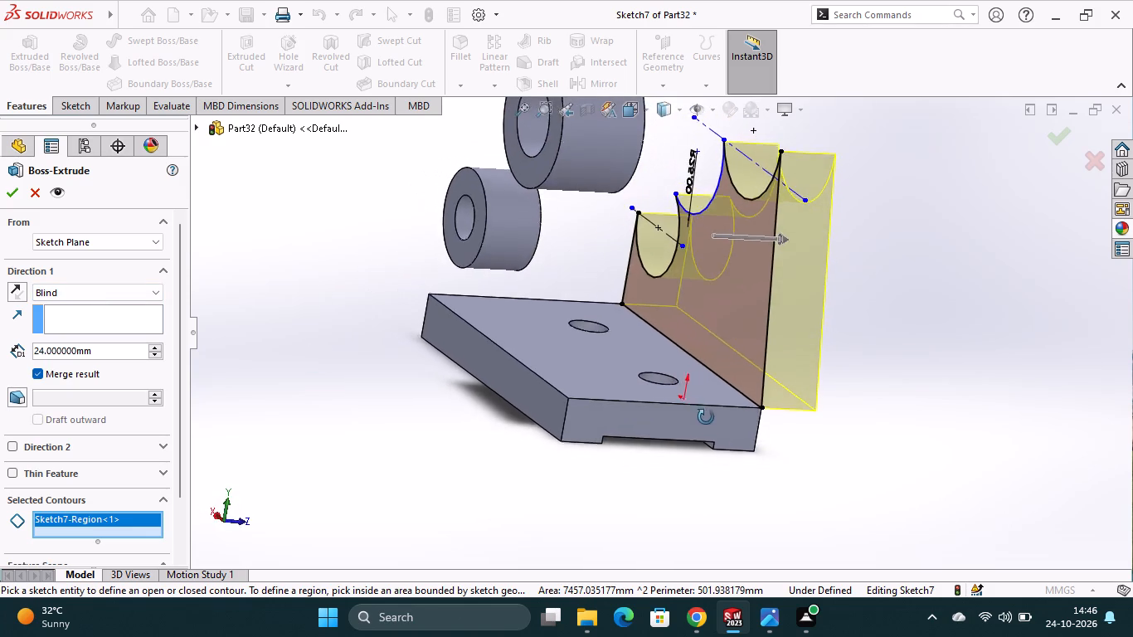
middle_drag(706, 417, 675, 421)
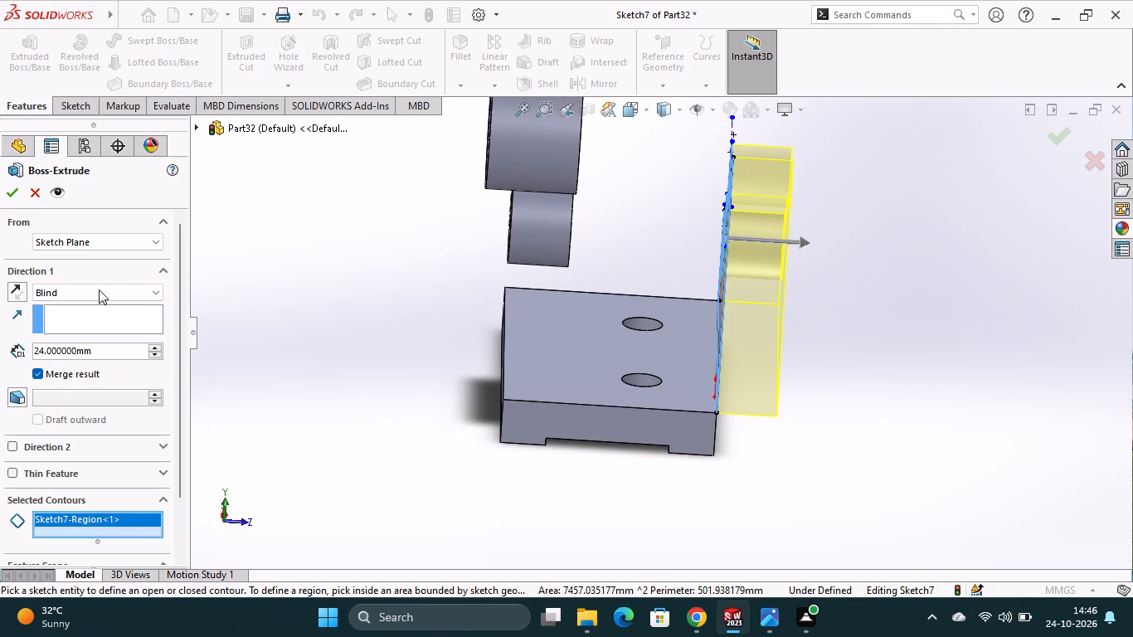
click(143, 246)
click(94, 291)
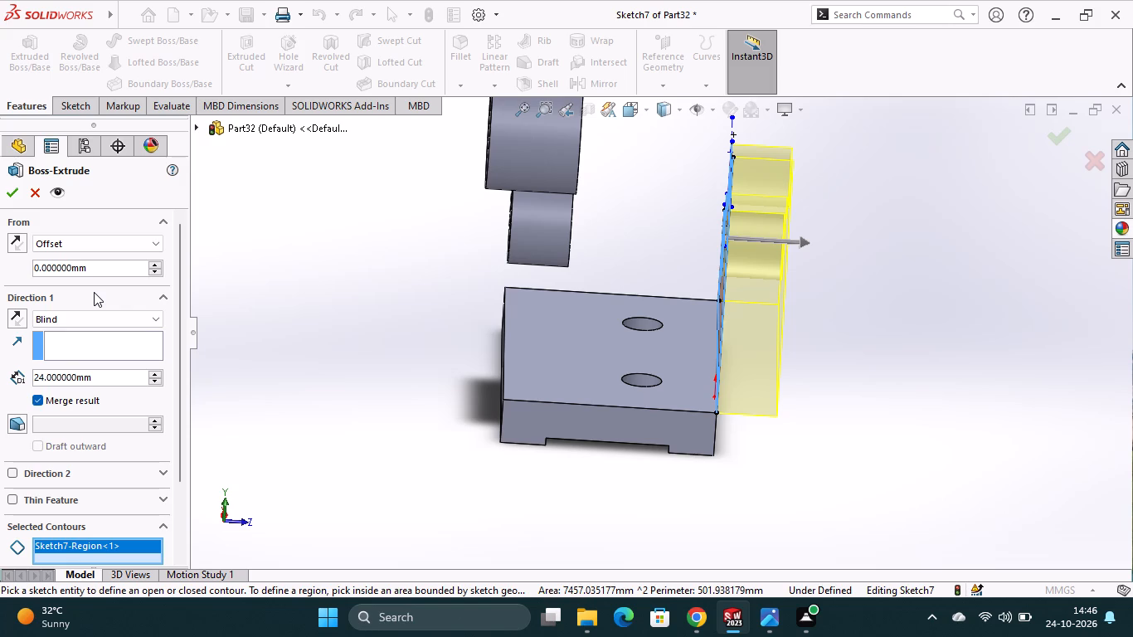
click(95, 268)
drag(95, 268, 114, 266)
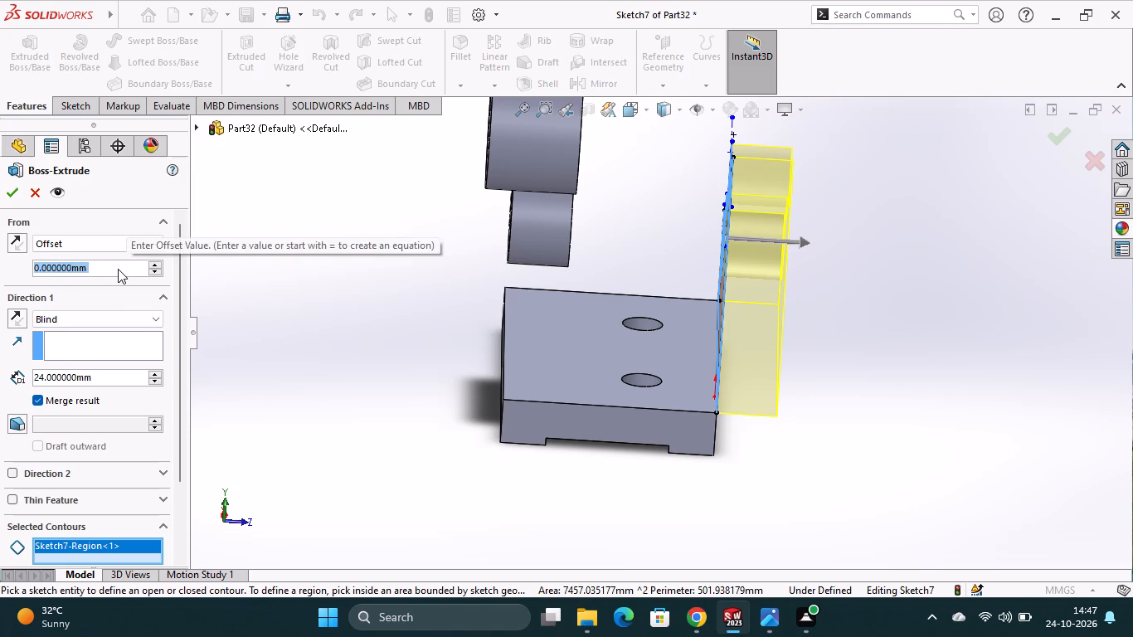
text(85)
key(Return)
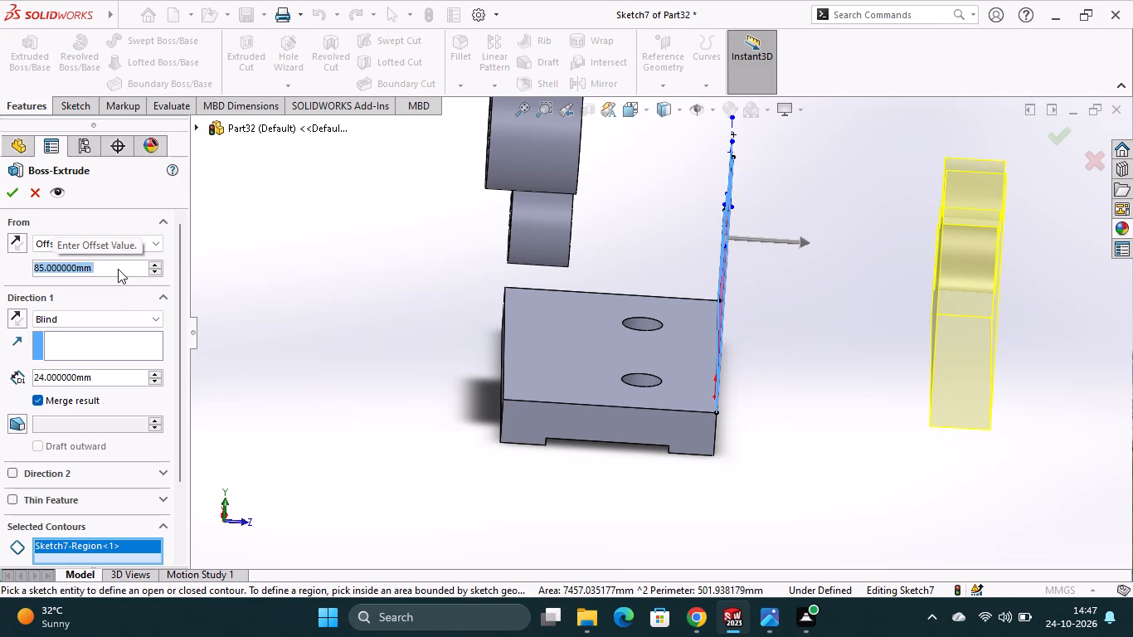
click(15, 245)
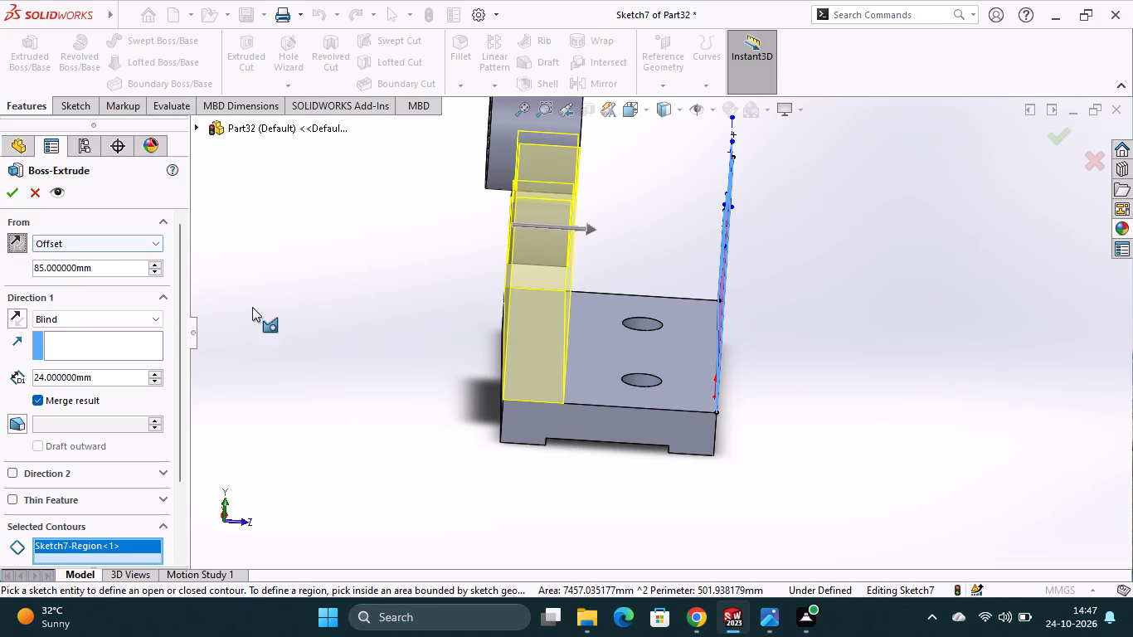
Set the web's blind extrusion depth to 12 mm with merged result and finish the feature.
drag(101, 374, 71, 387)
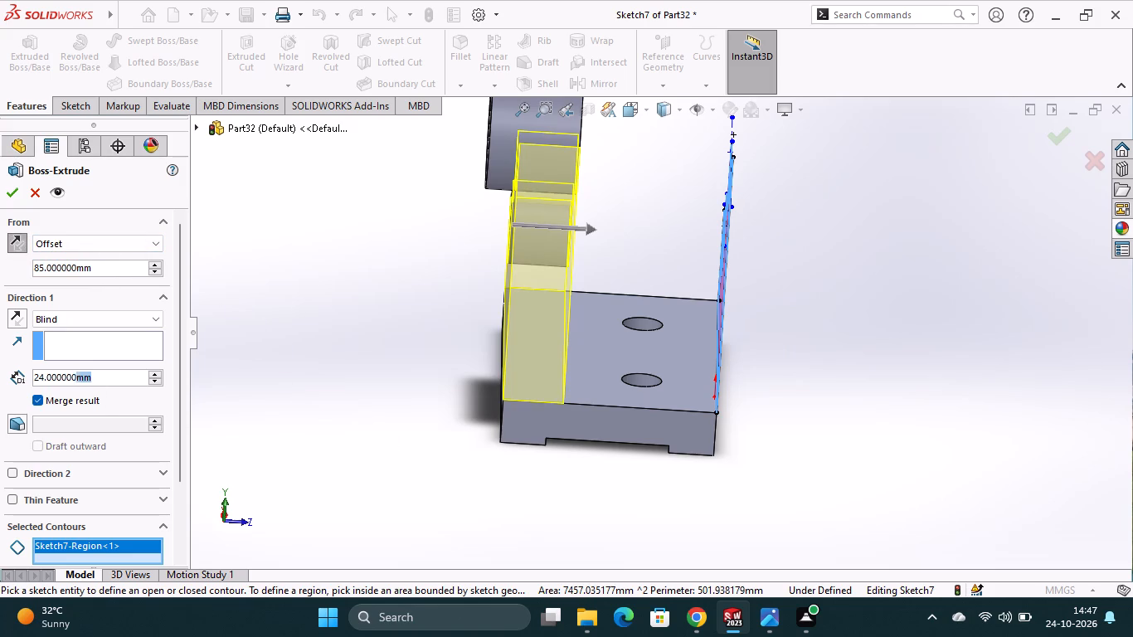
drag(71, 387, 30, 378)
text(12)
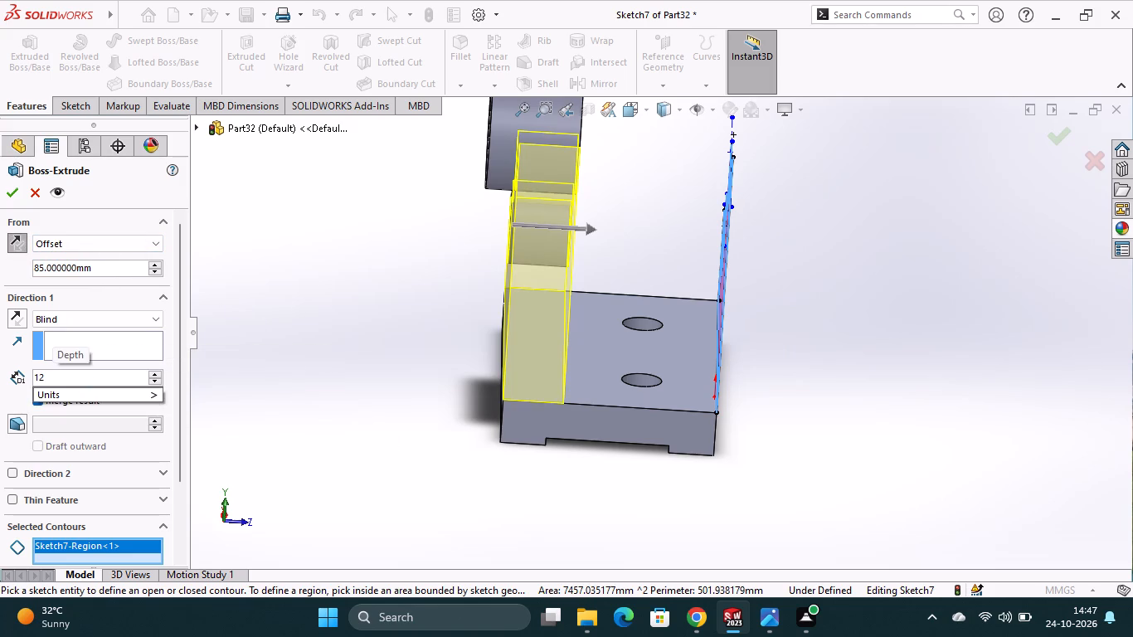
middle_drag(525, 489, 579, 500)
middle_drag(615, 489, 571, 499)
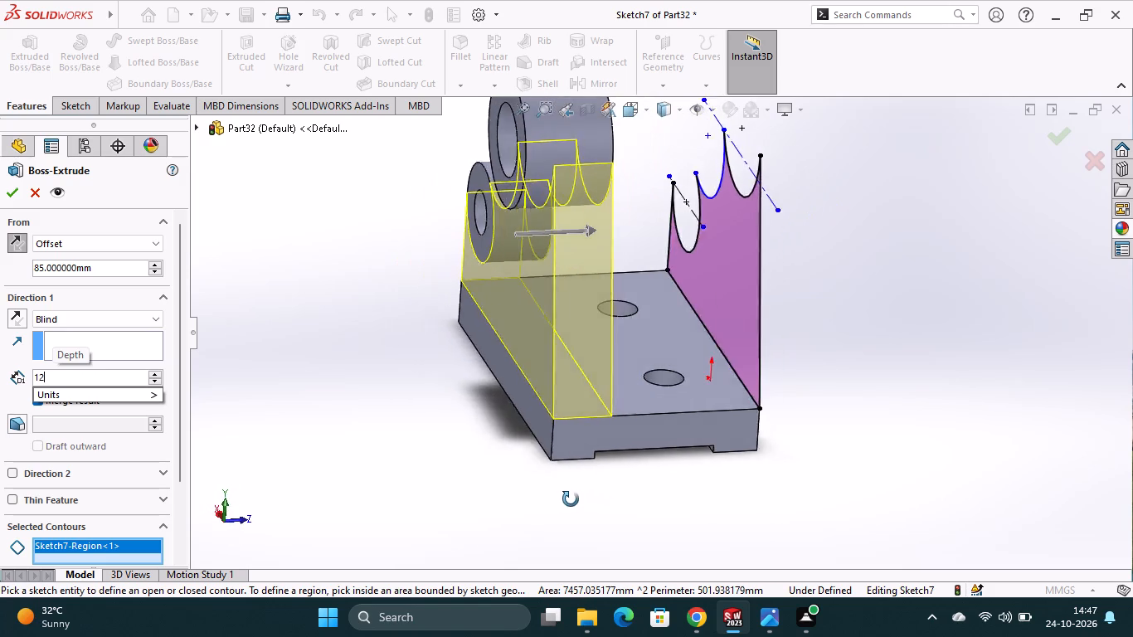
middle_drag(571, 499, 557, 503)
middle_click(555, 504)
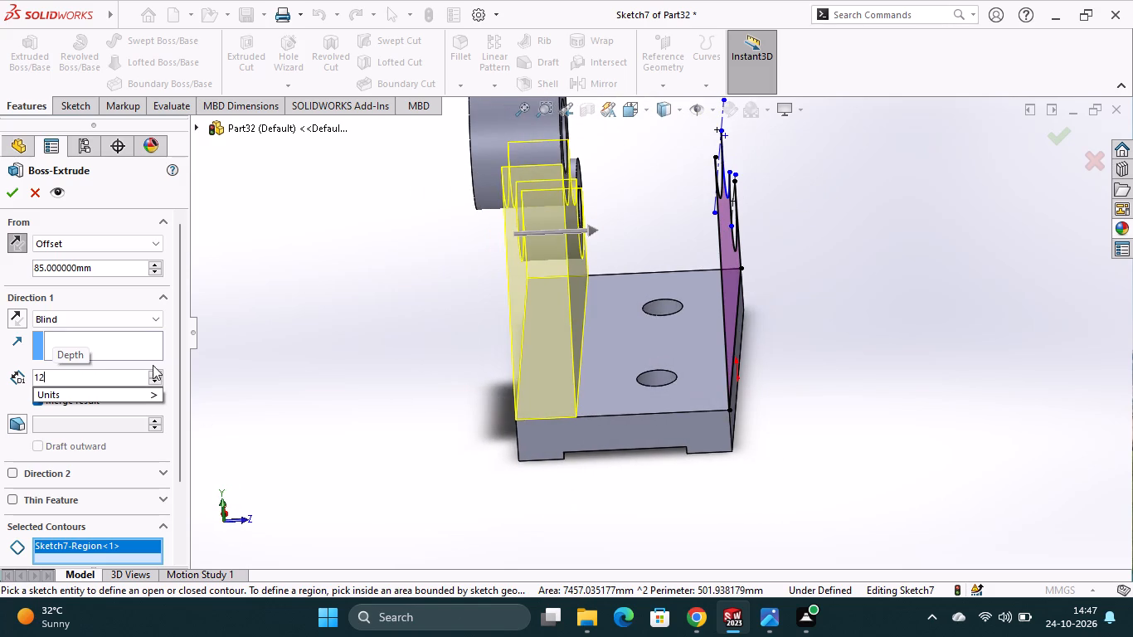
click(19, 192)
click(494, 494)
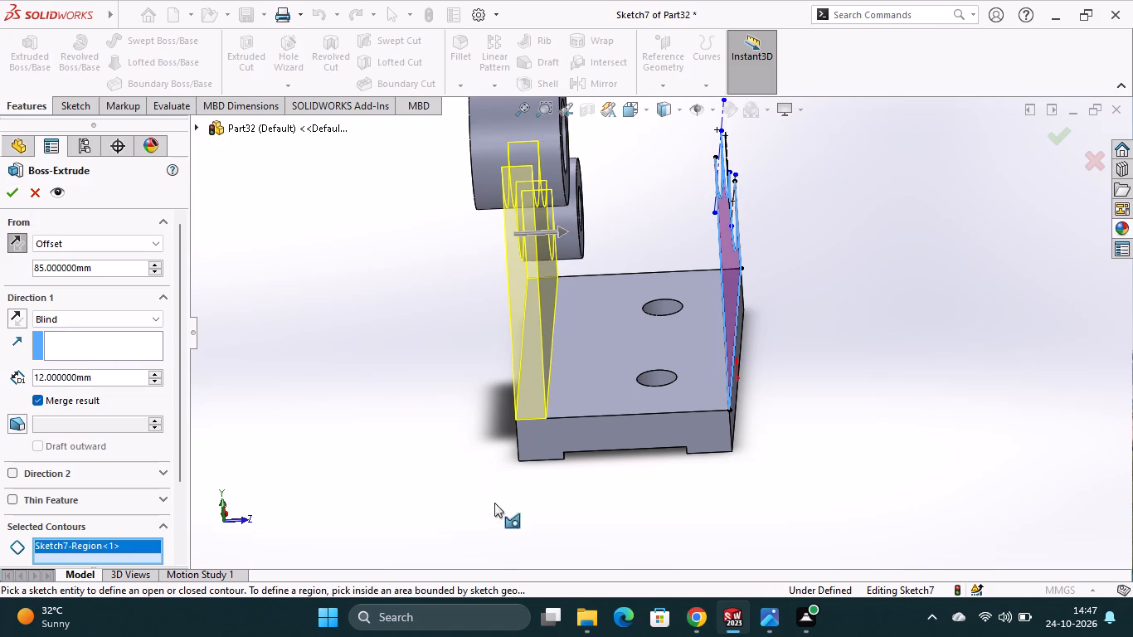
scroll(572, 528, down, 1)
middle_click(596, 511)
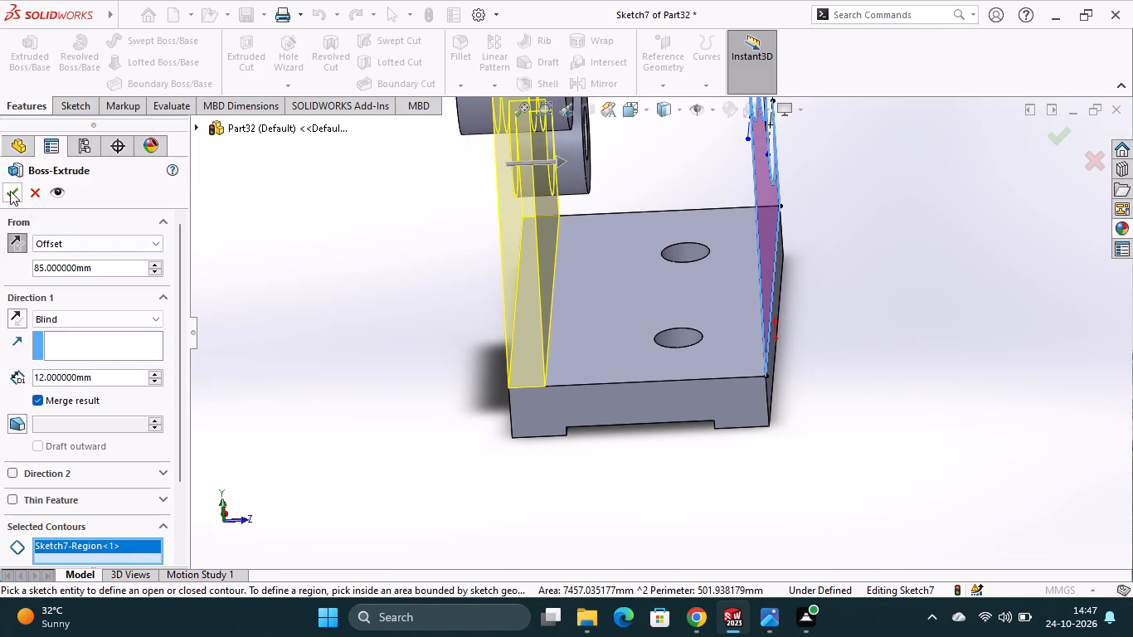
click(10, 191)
Examine the web joining the base block and the two bosses, ending in an isometric view.
middle_drag(789, 481, 734, 488)
scroll(797, 439, up, 2)
middle_click(834, 372)
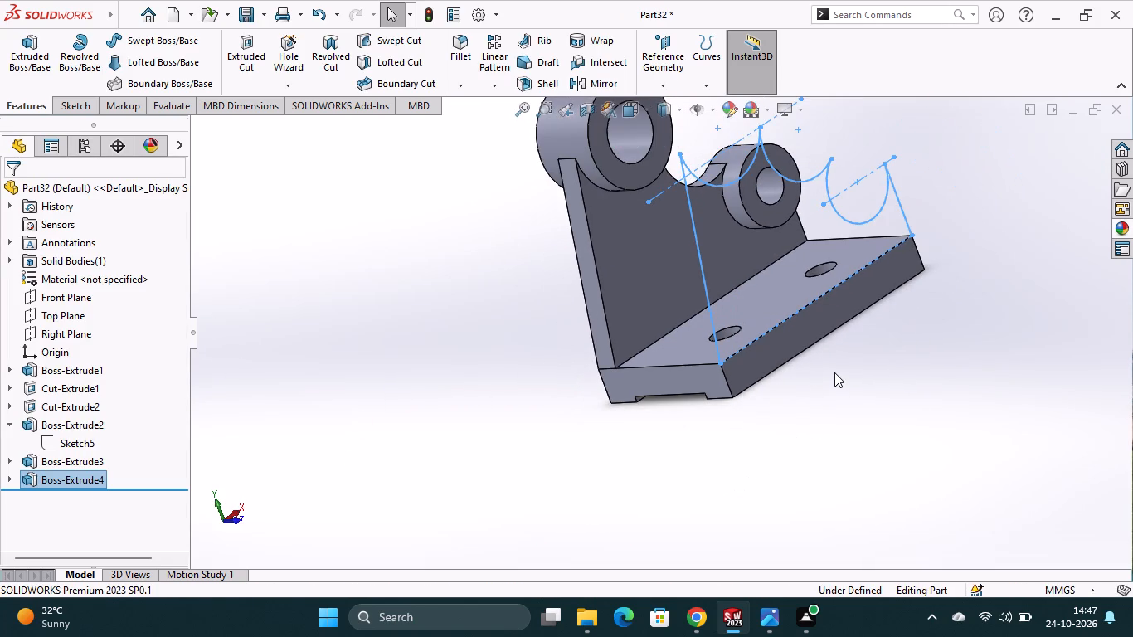
click(756, 279)
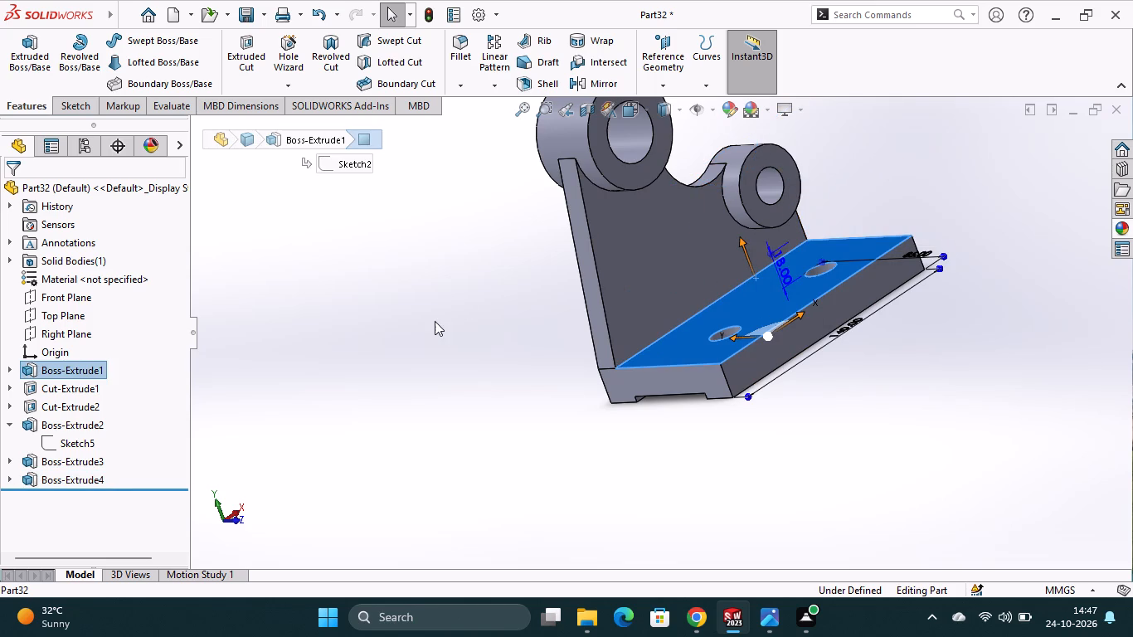
click(435, 321)
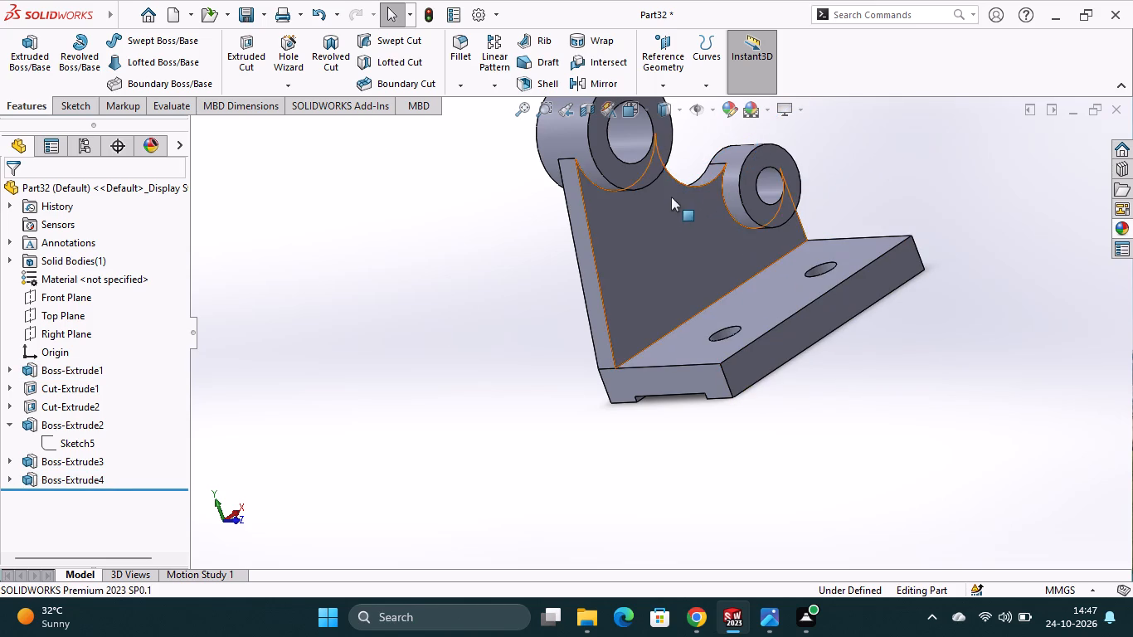
click(649, 111)
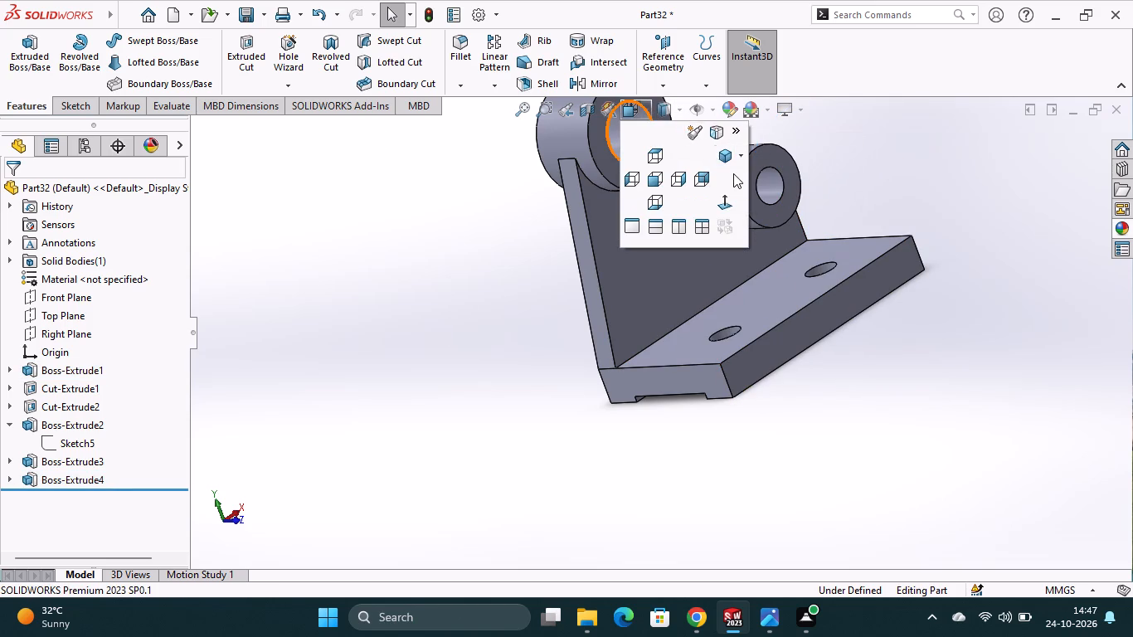
click(727, 162)
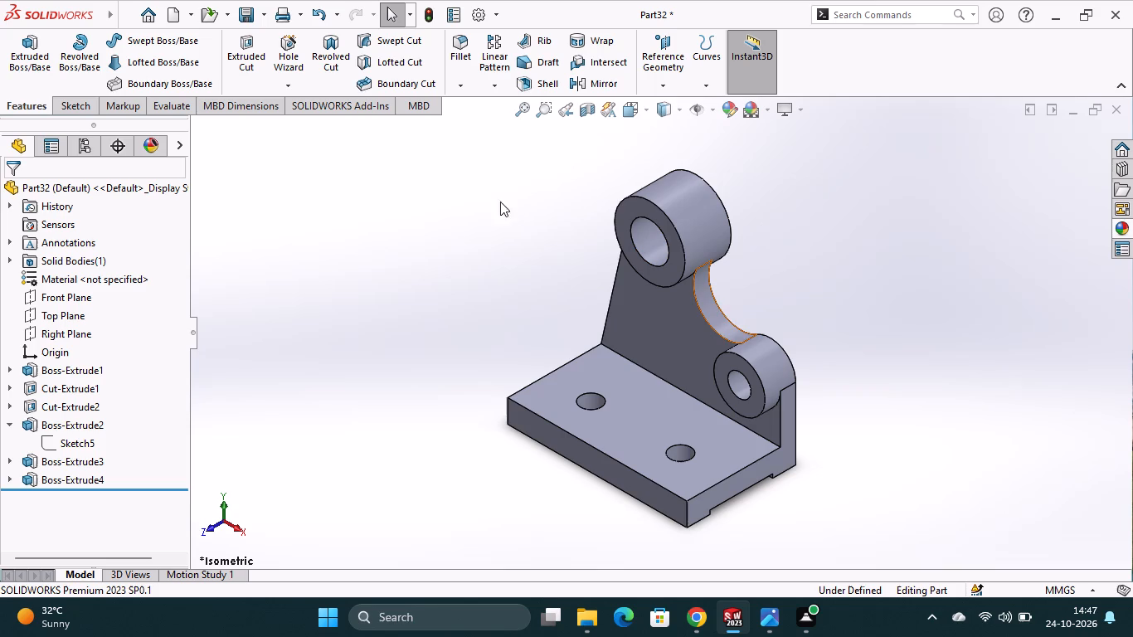
Delete the smaller boss's extrusion together with the dependent web extrusion, keeping the boss's sketch.
right_click(79, 425)
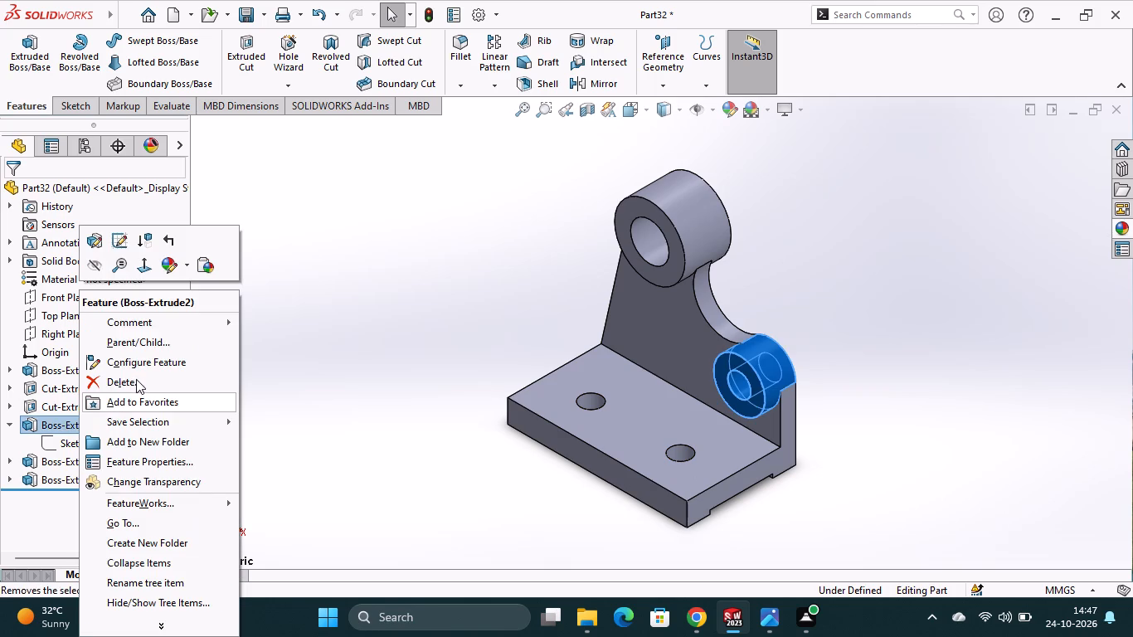
click(136, 379)
click(683, 219)
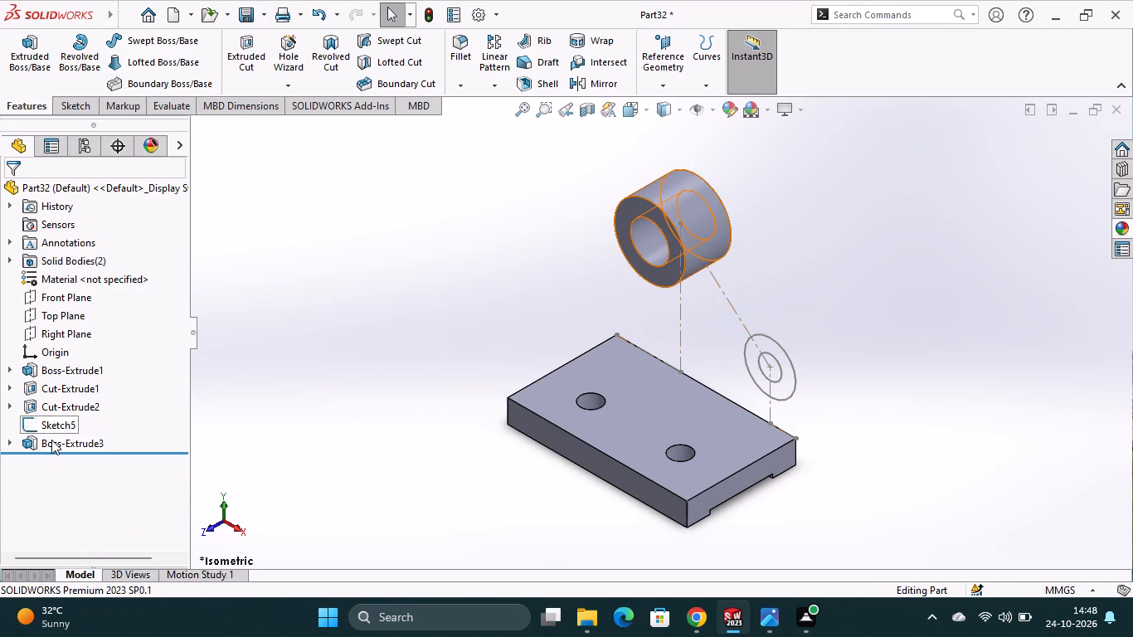
Delete the larger boss's extrusion, Boss-Extrude3.
click(52, 440)
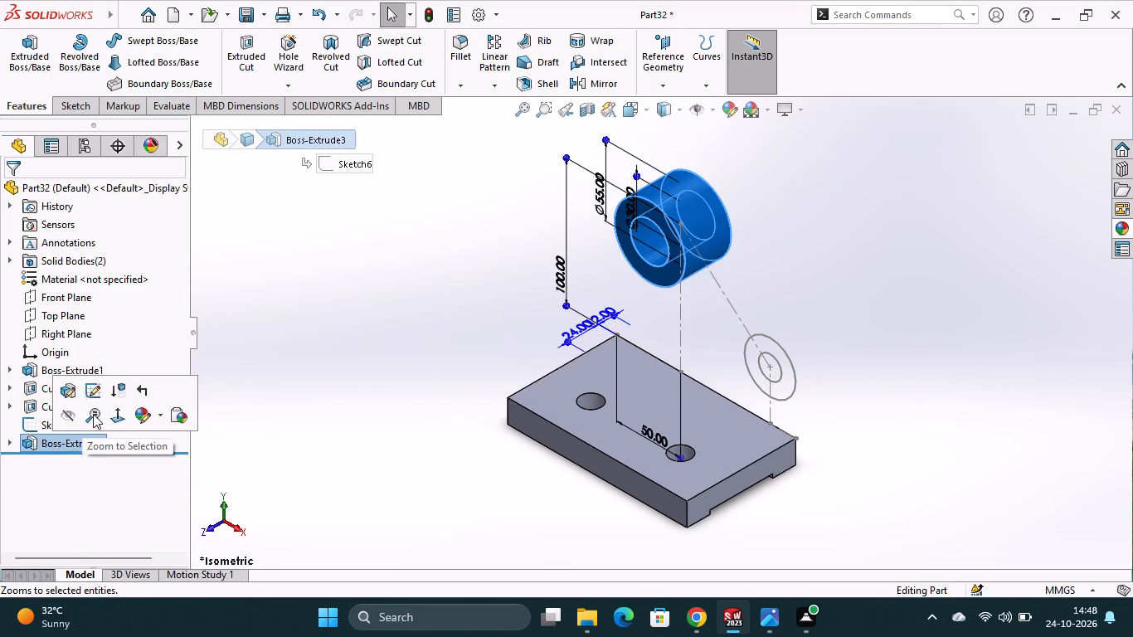
right_click(79, 444)
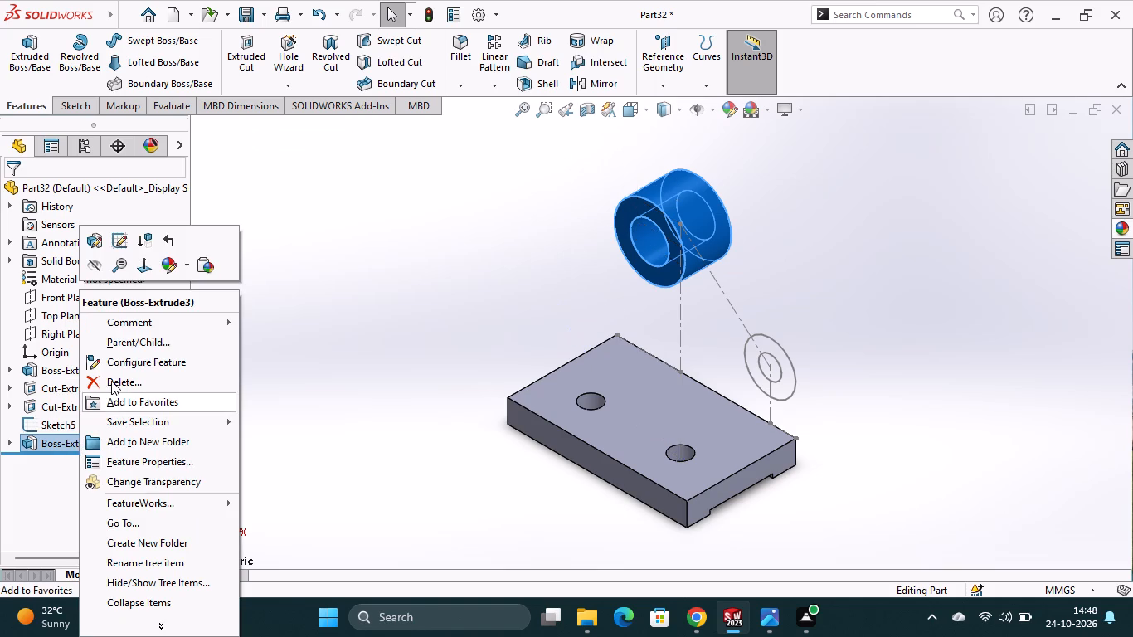
click(112, 378)
click(686, 220)
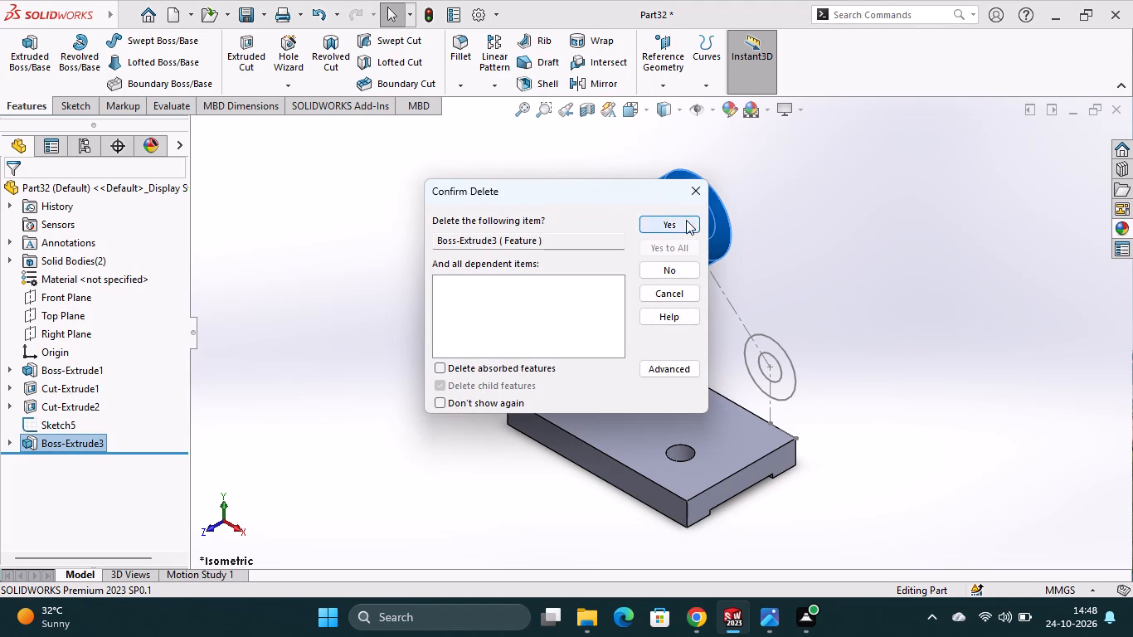
Delete Sketch6, the leftover sketch of the larger boss's two concentric circles.
right_click(61, 442)
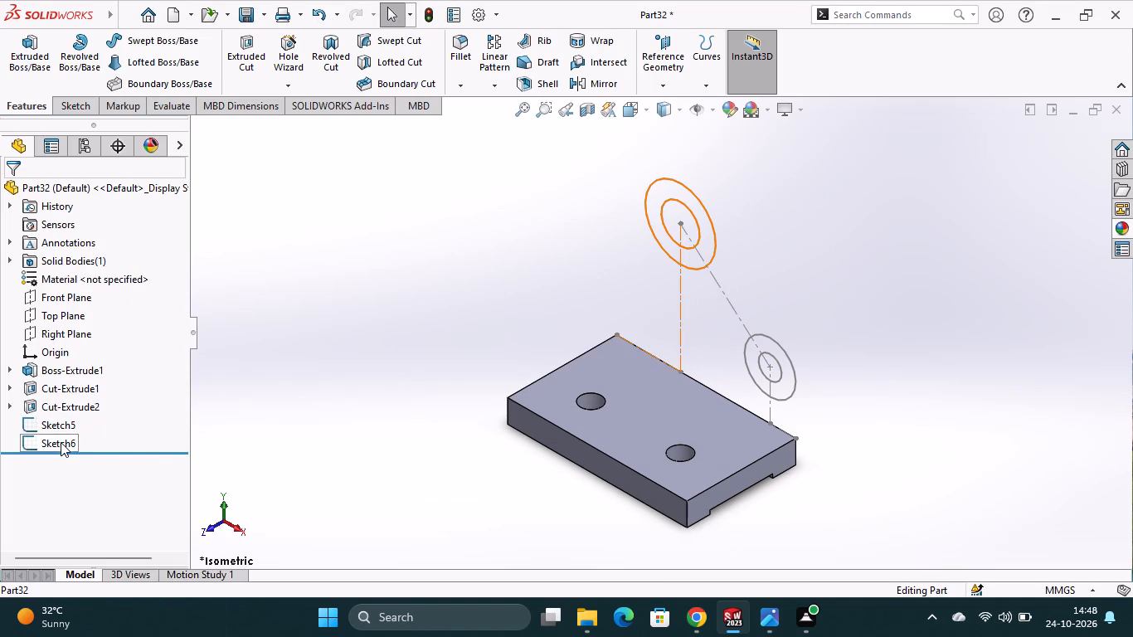
click(94, 404)
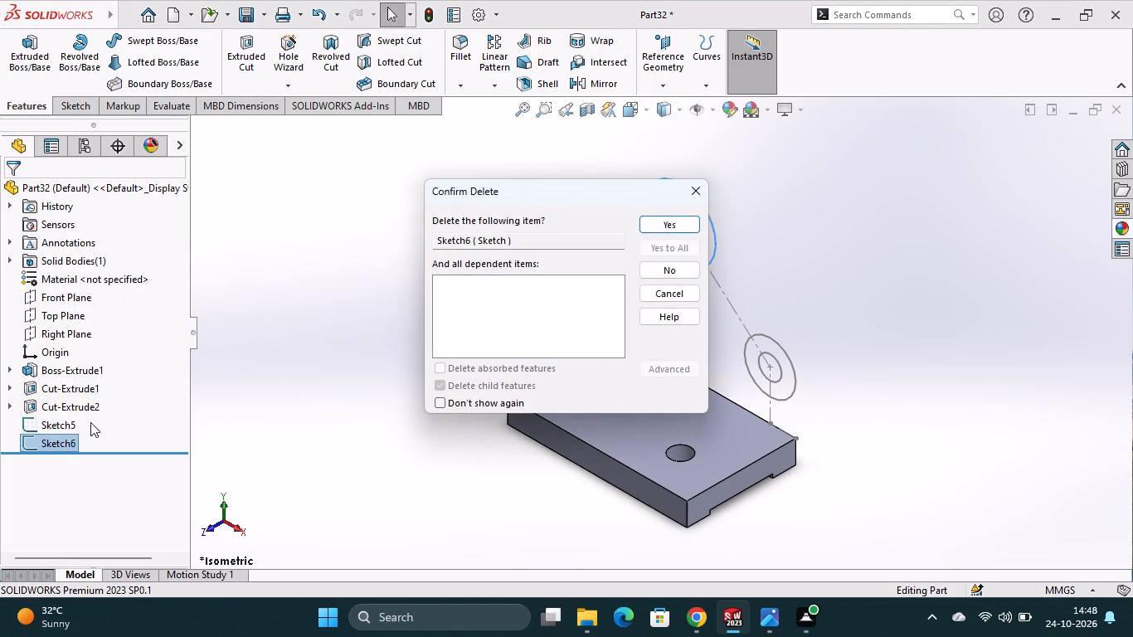
click(683, 223)
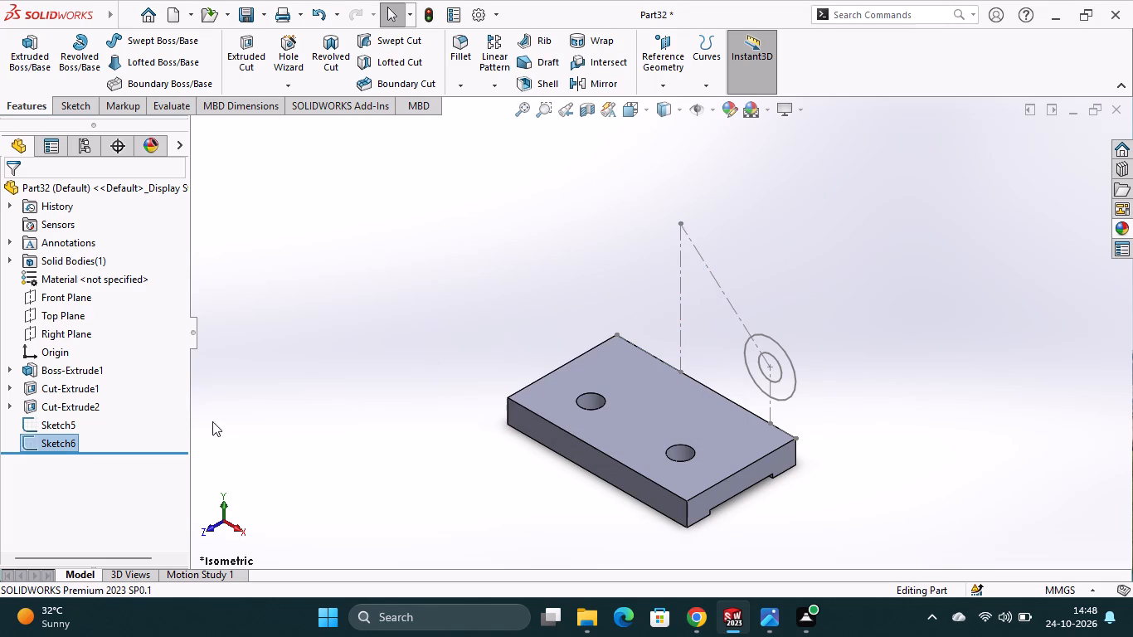
Edit Sketch5 so the concentric circles' centre lies 100 mm above the base block and 50 mm in from the block's end.
right_click(66, 425)
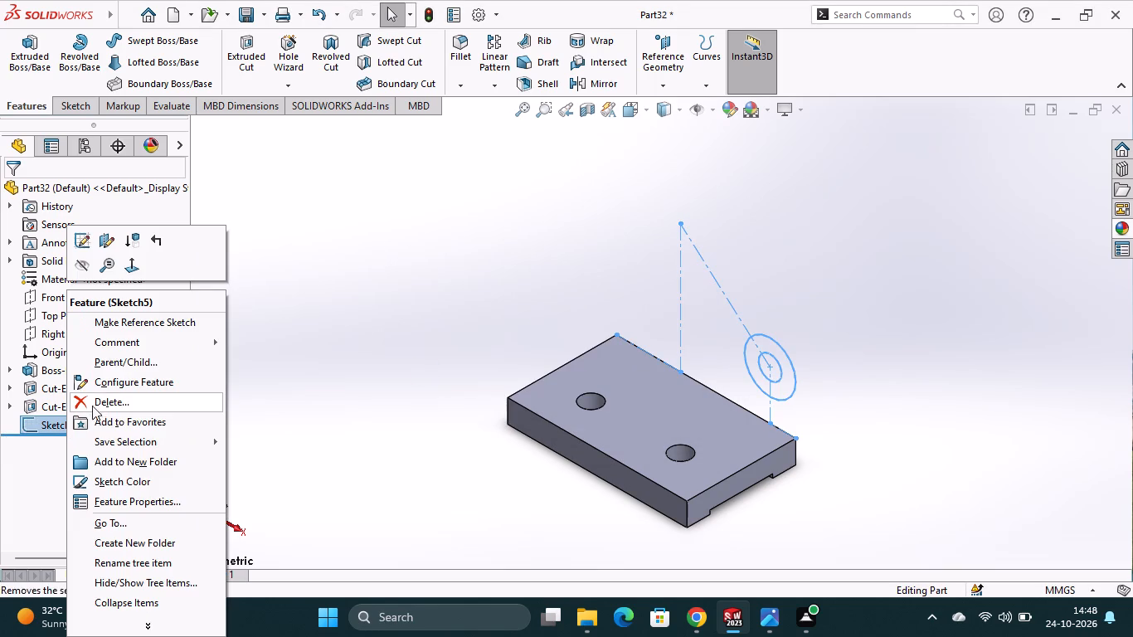
click(79, 240)
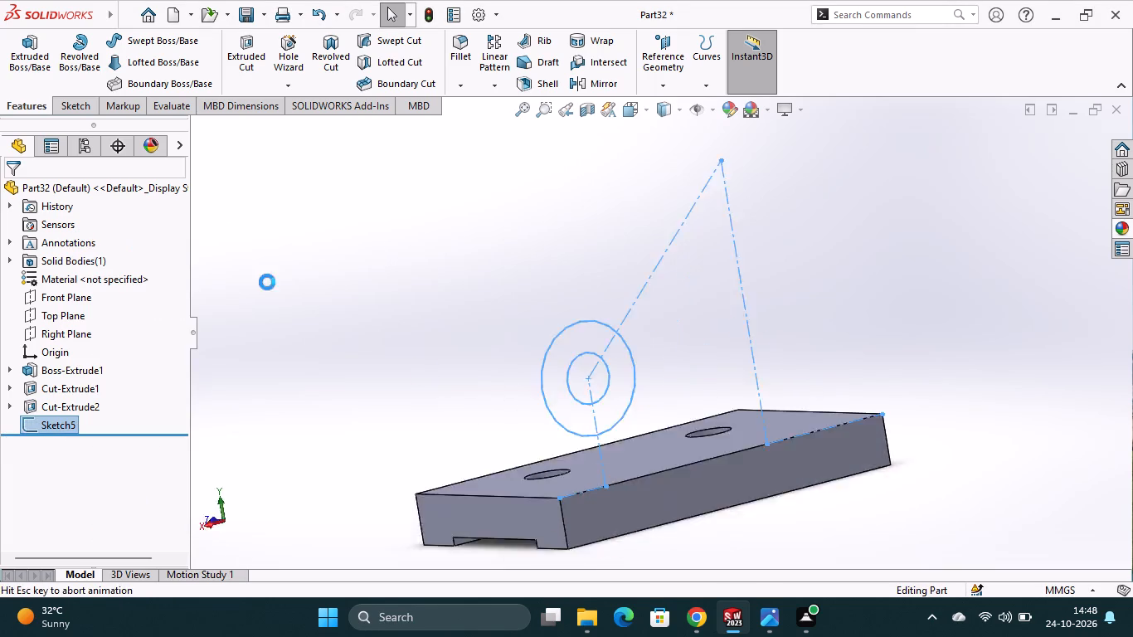
scroll(547, 362, up, 1)
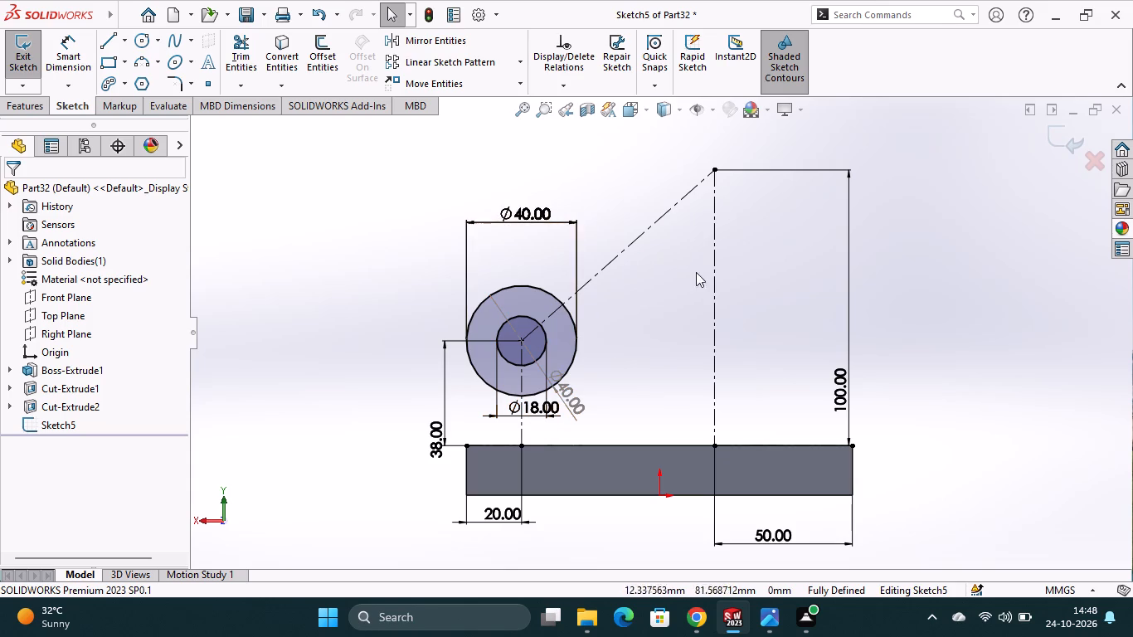
double_click(440, 439)
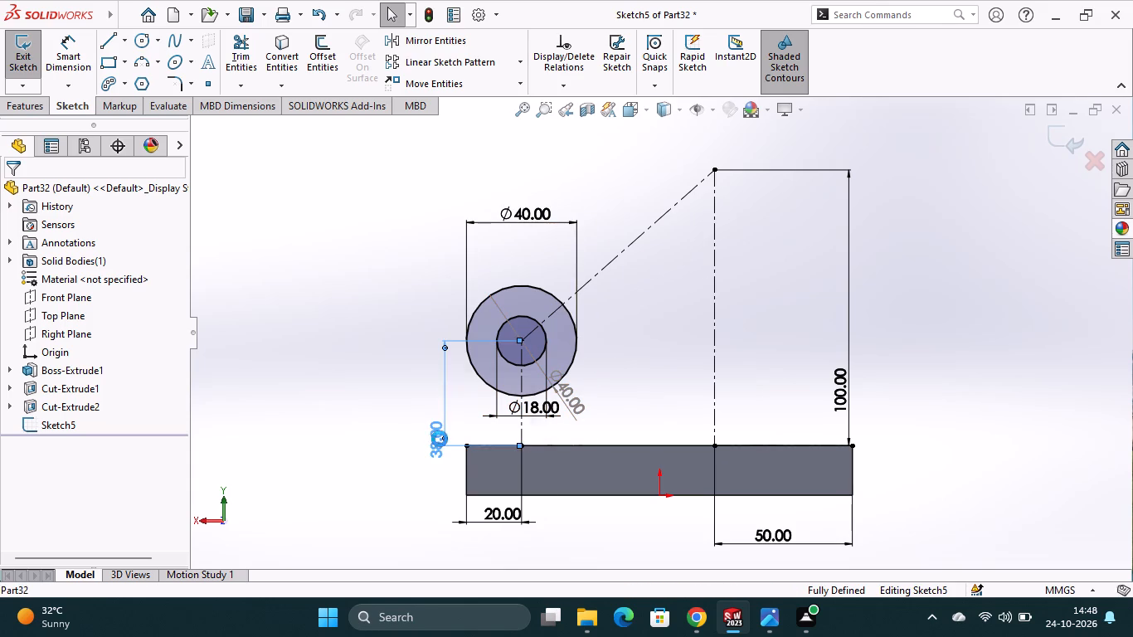
text(50)
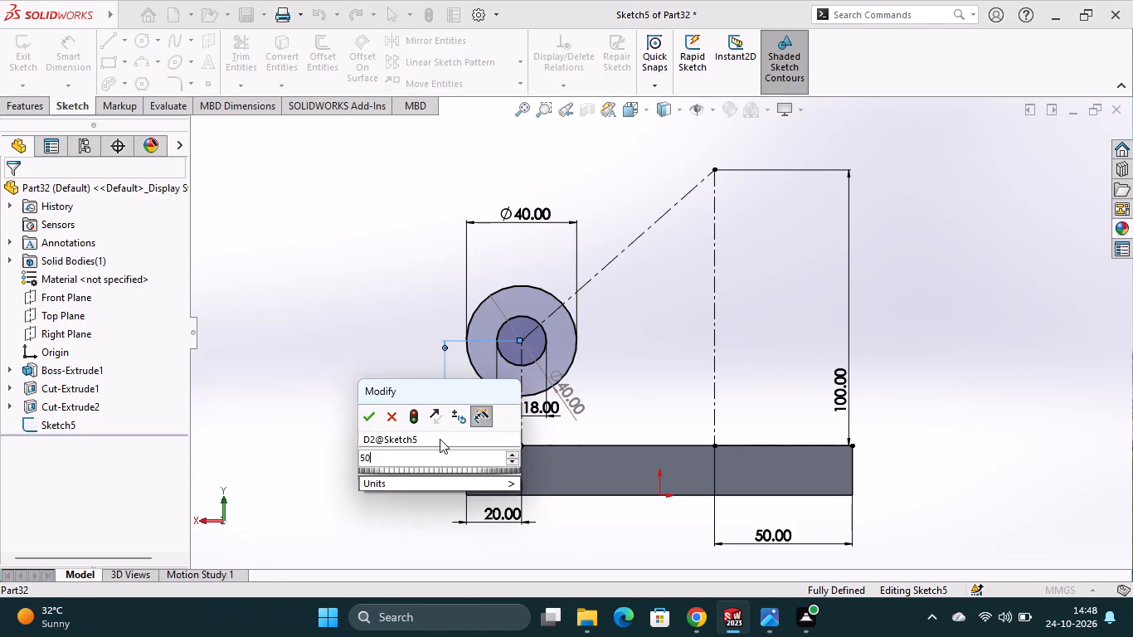
key(Return)
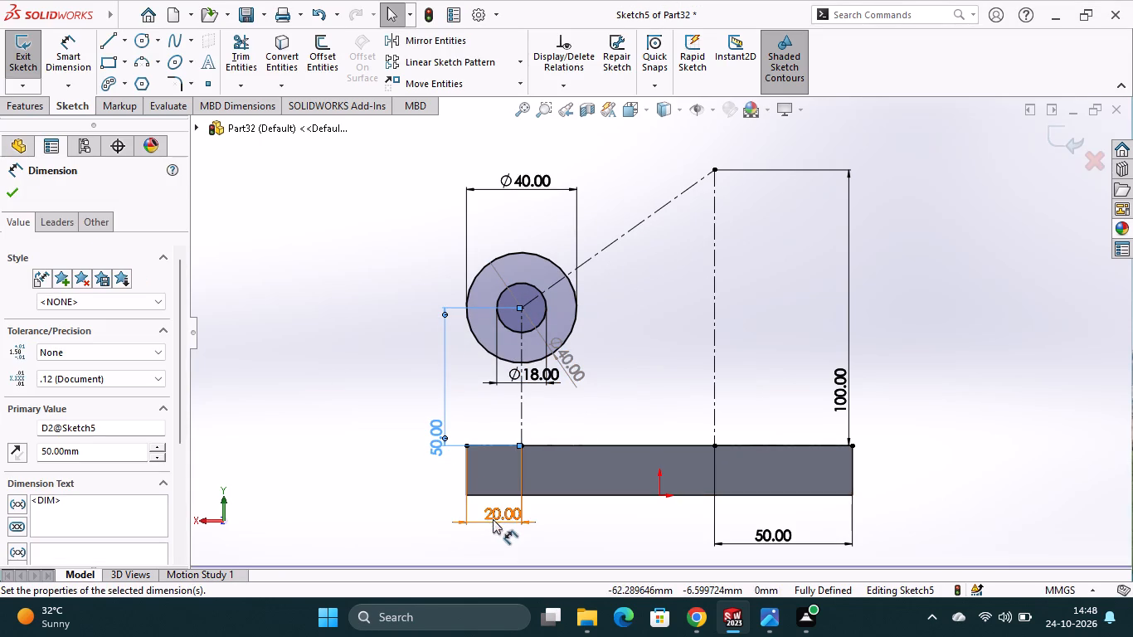
double_click(434, 447)
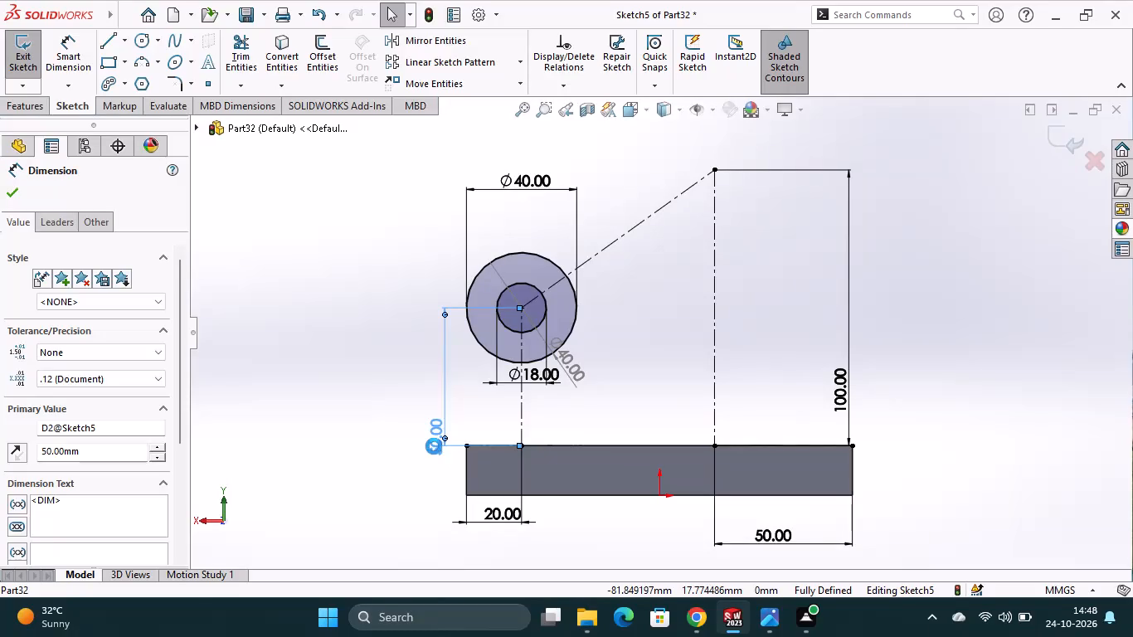
text(100)
key(Return)
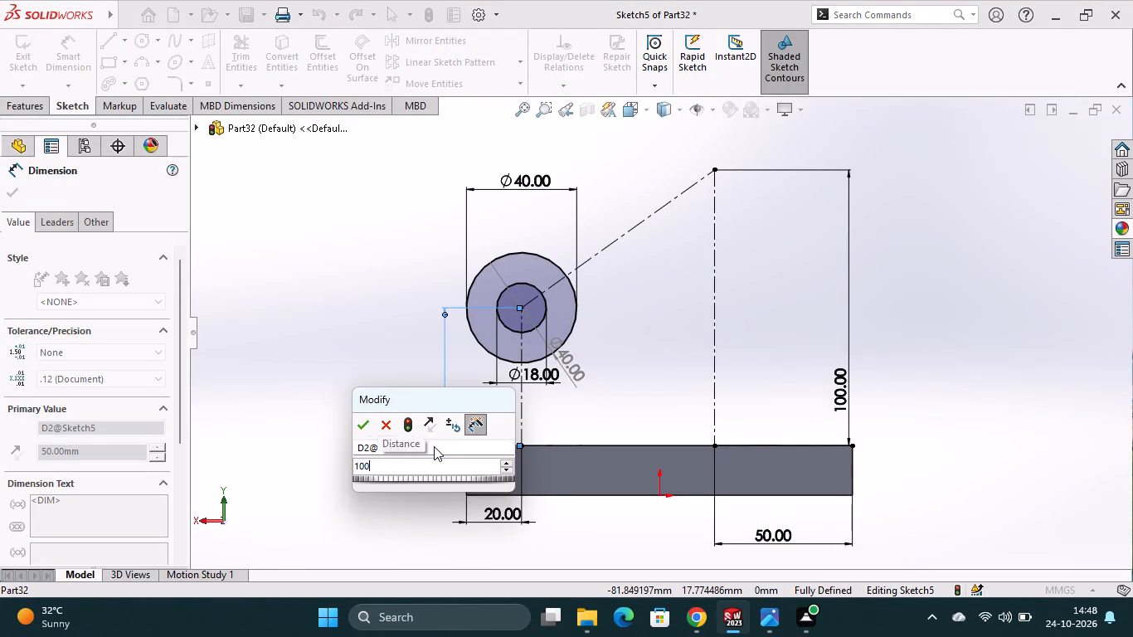
double_click(498, 519)
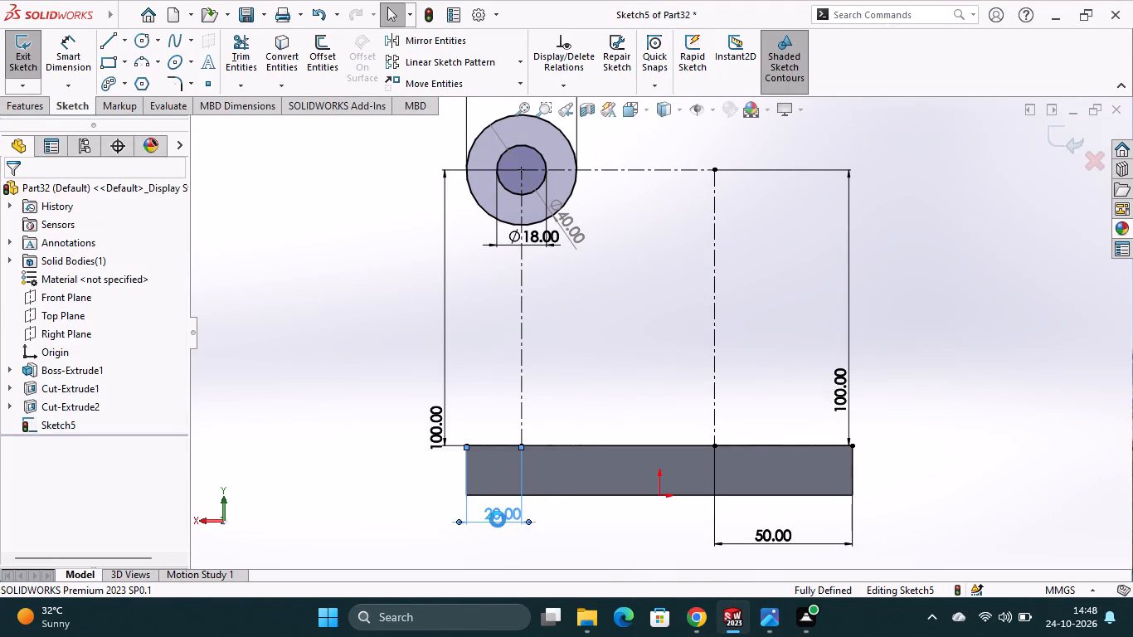
text(50)
key(Return)
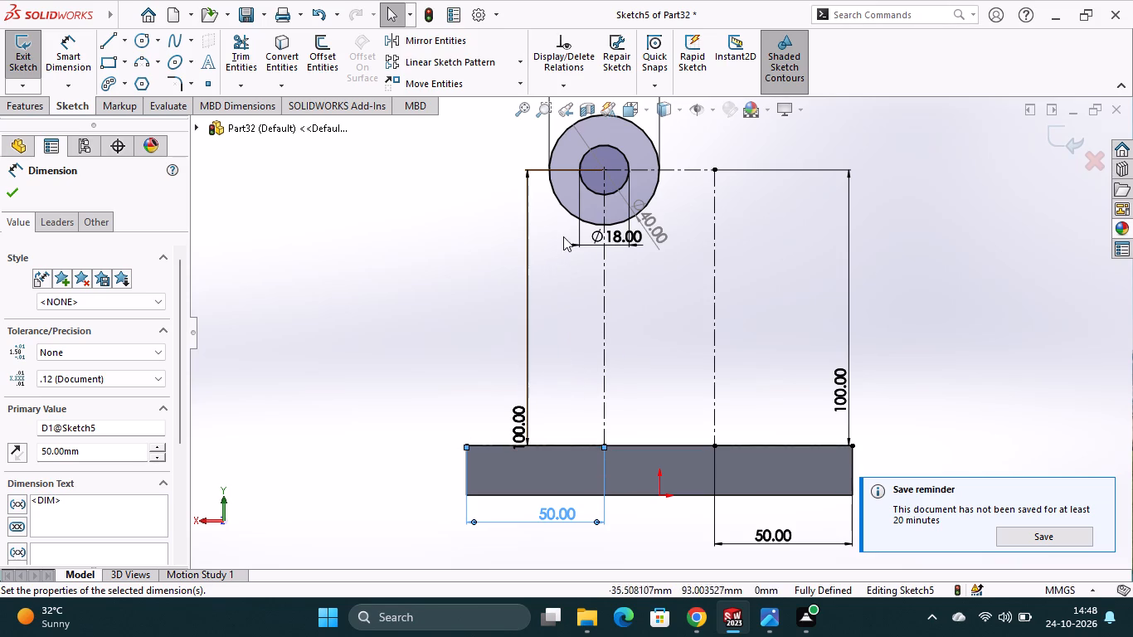
Set the concentric circles' diameters to 30 mm for the inner one and 55 mm for the outer one.
scroll(606, 226, up, 2)
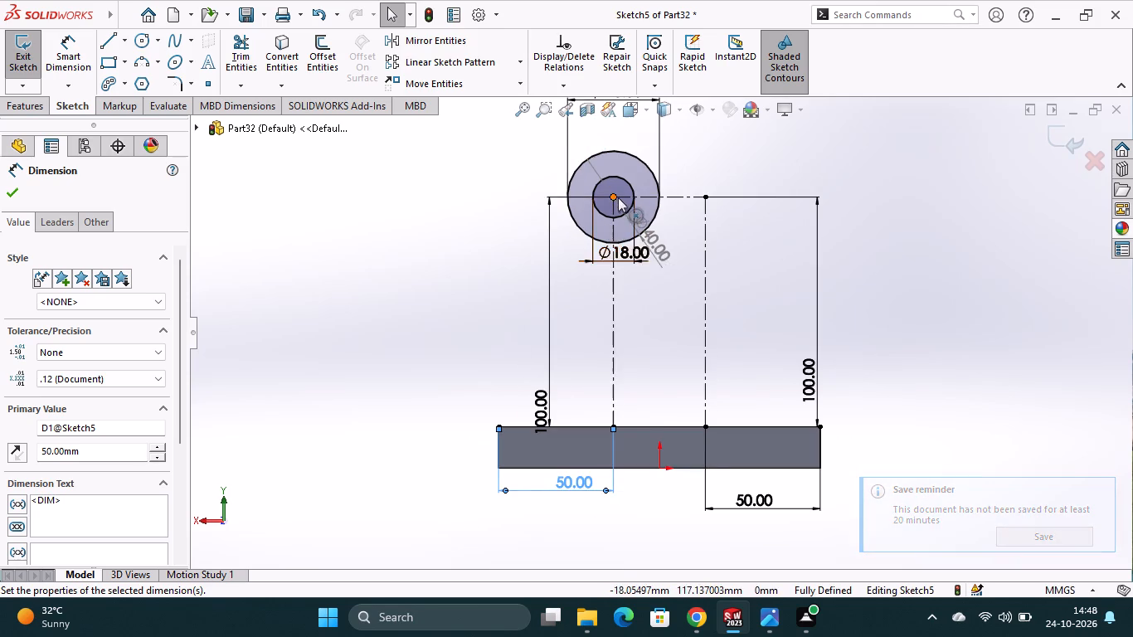
scroll(618, 197, up, 1)
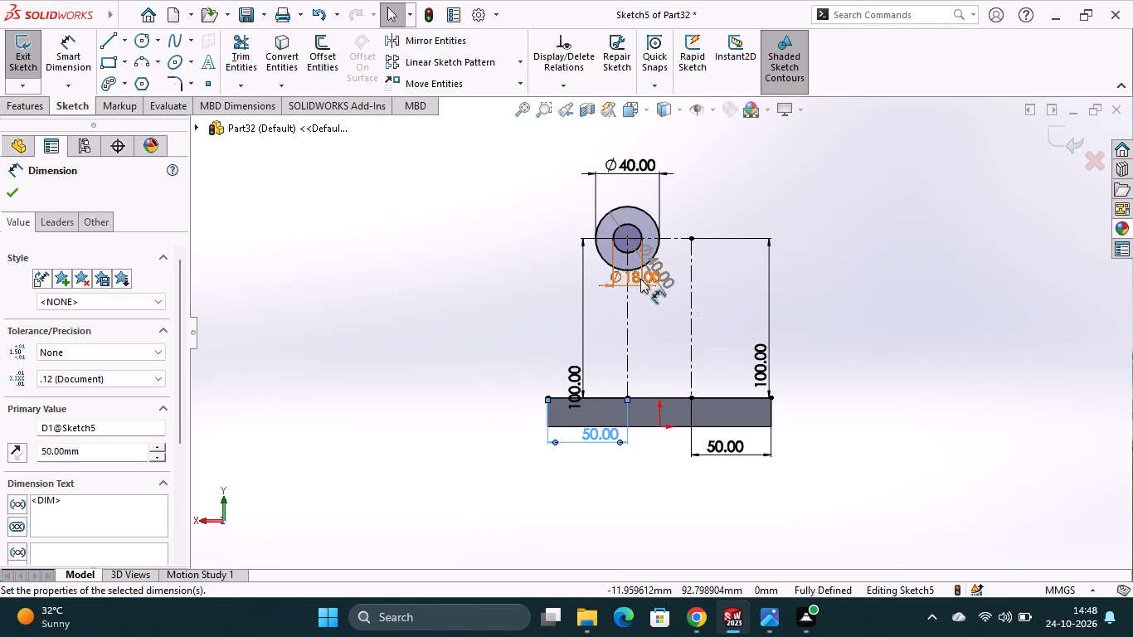
double_click(640, 279)
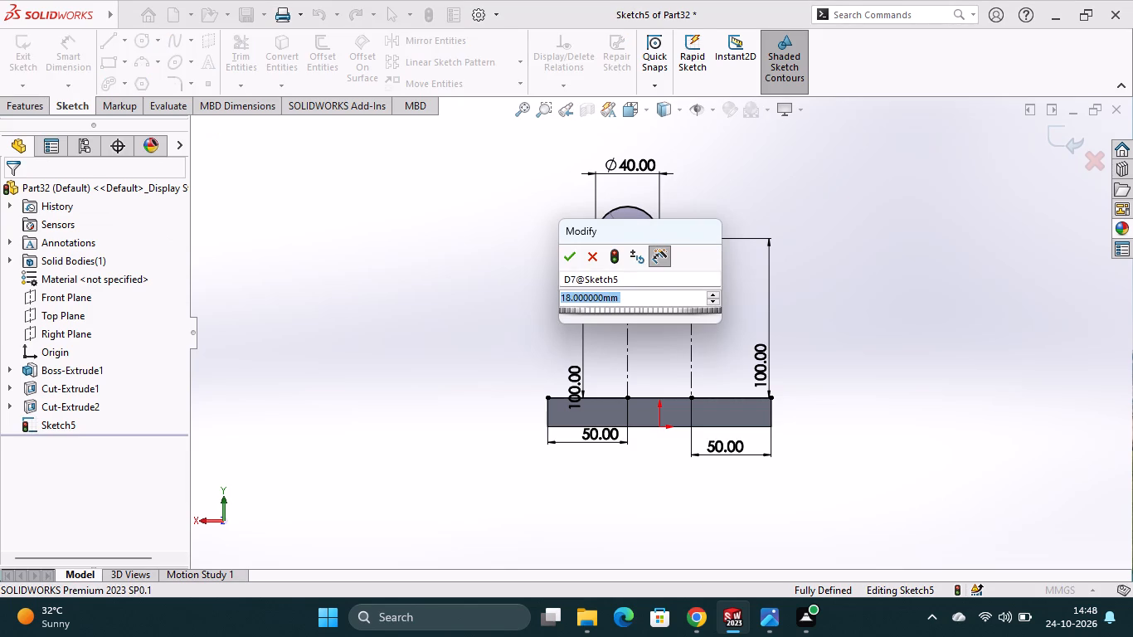
text(30)
key(Return)
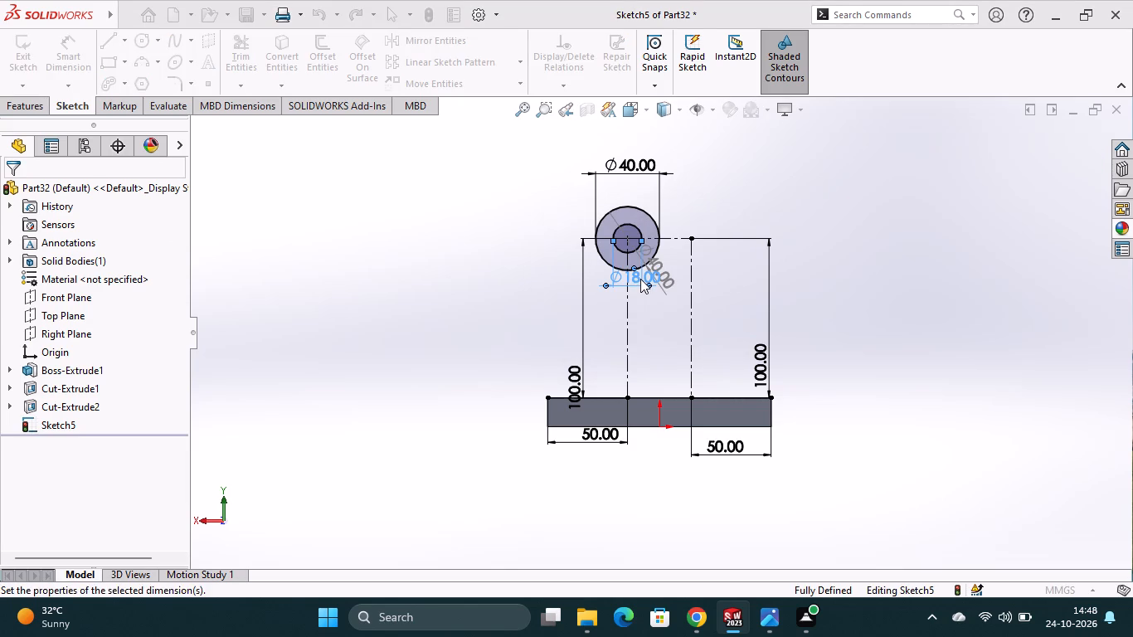
double_click(640, 168)
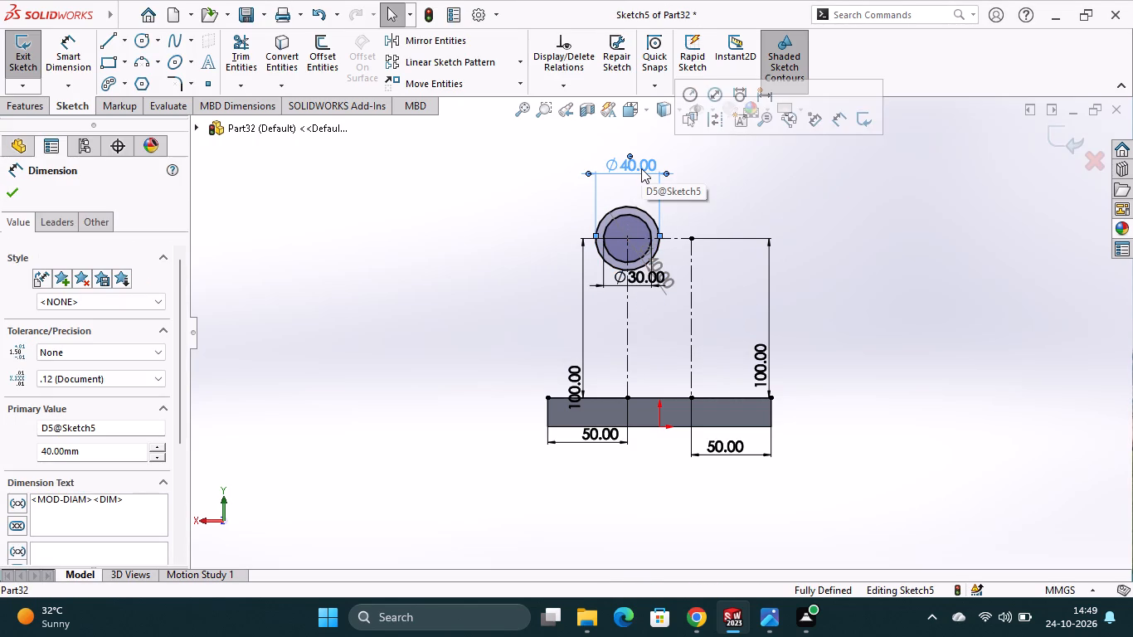
text(55)
double_click(641, 168)
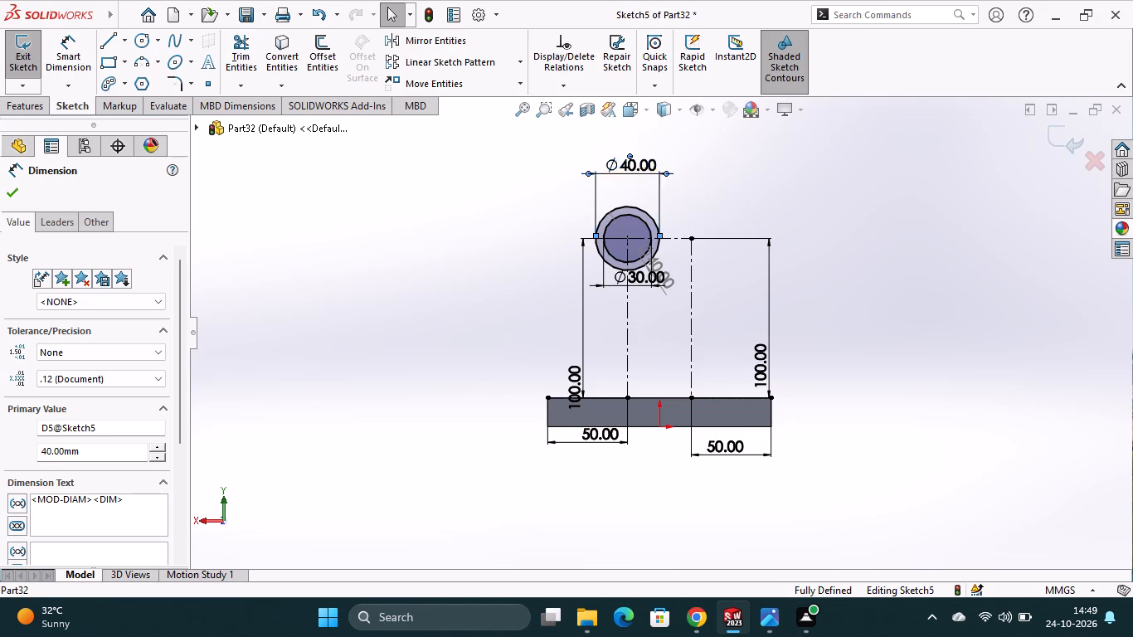
text(55)
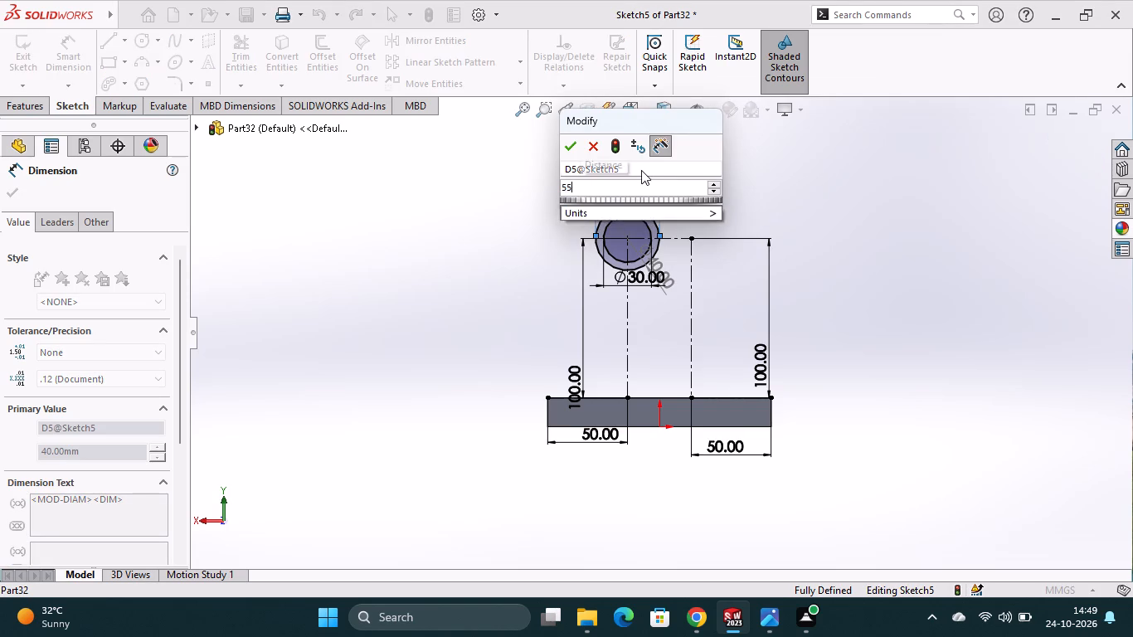
key(Return)
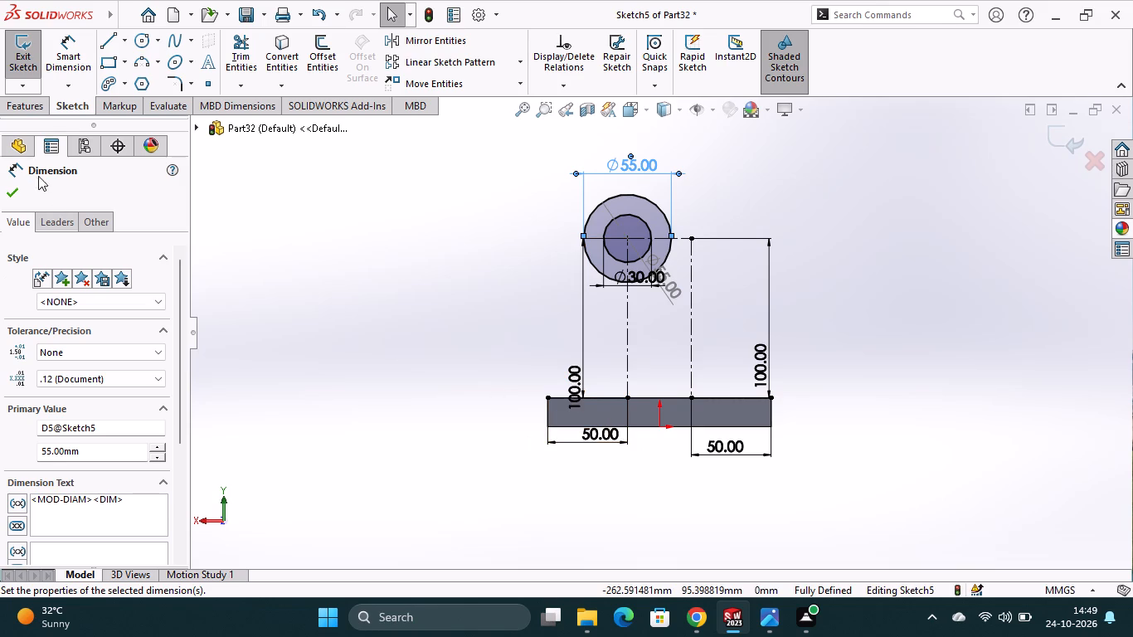
Extrude the ring profile blind in two directions, 12 mm behind the sketch plane and 24 mm over the base, with merged result.
click(32, 109)
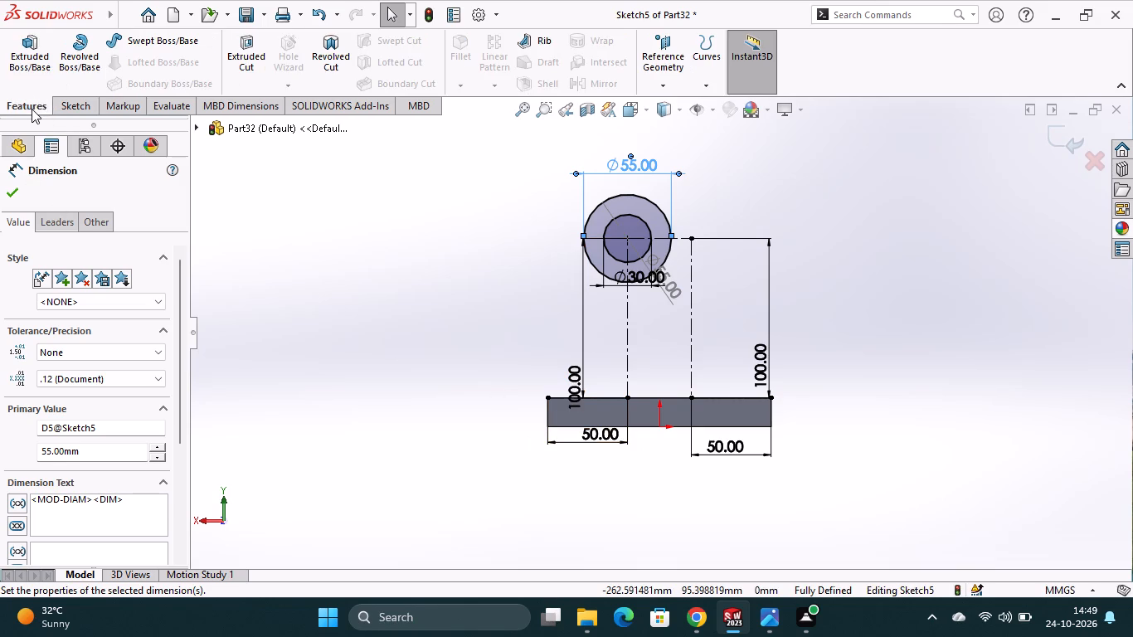
click(37, 72)
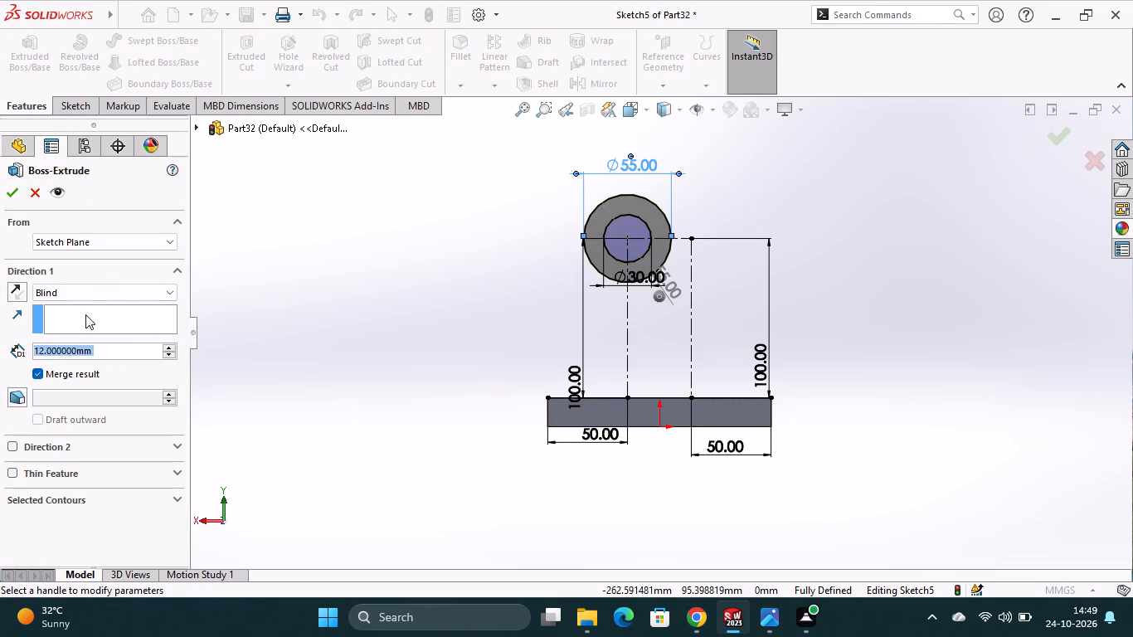
click(95, 291)
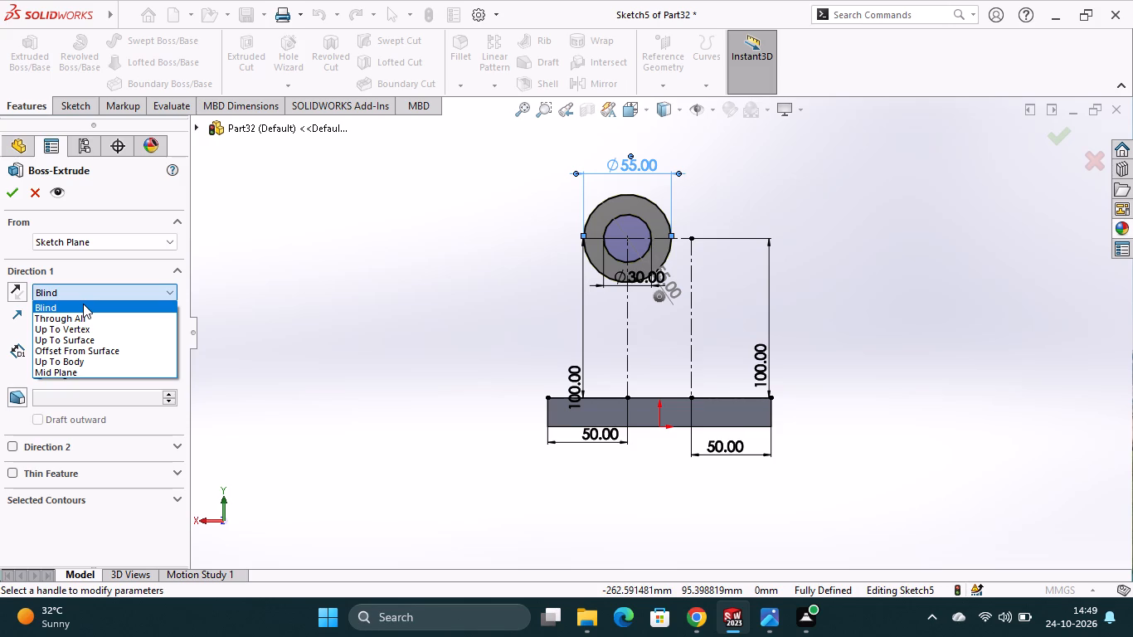
middle_drag(576, 476, 708, 537)
middle_drag(427, 359, 520, 411)
middle_drag(520, 411, 518, 411)
scroll(795, 300, up, 2)
middle_drag(795, 309, 691, 347)
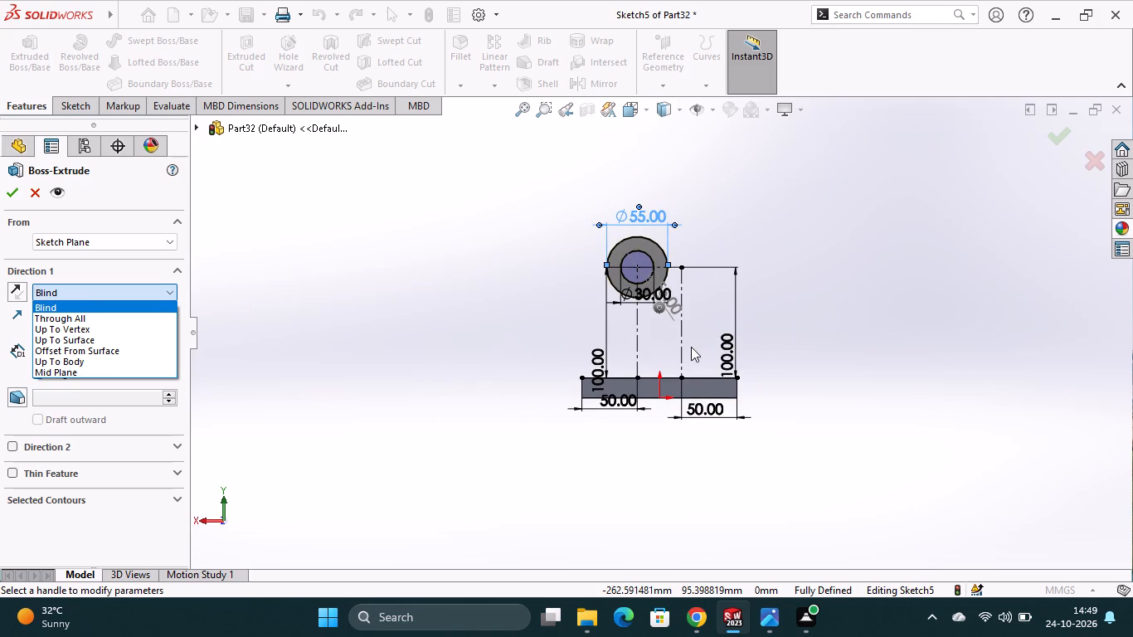
click(650, 113)
click(650, 114)
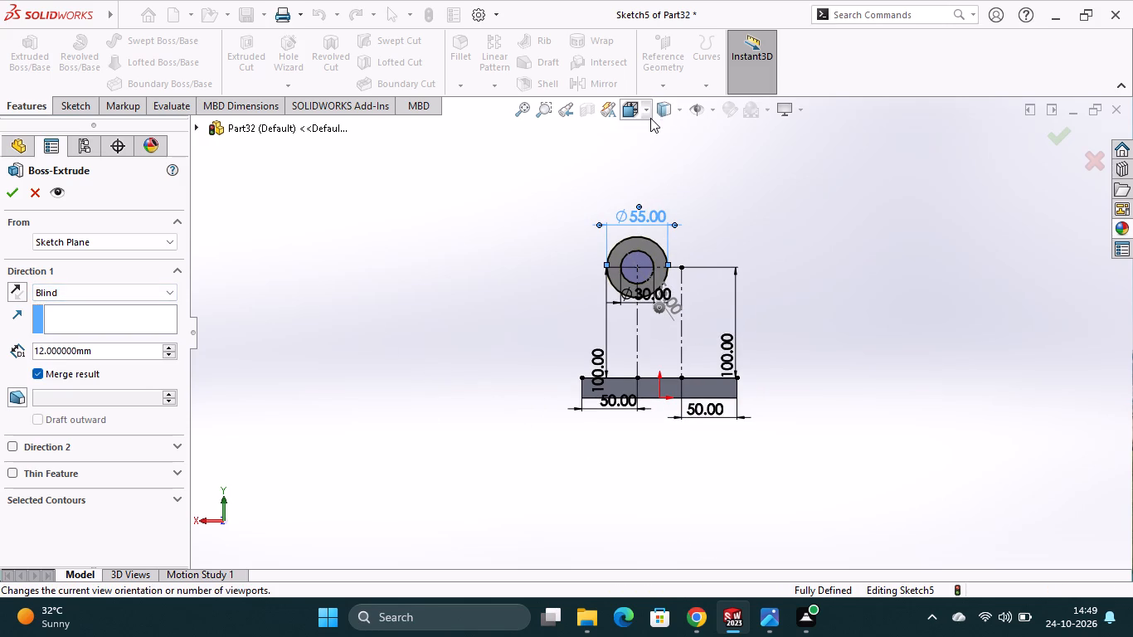
click(724, 160)
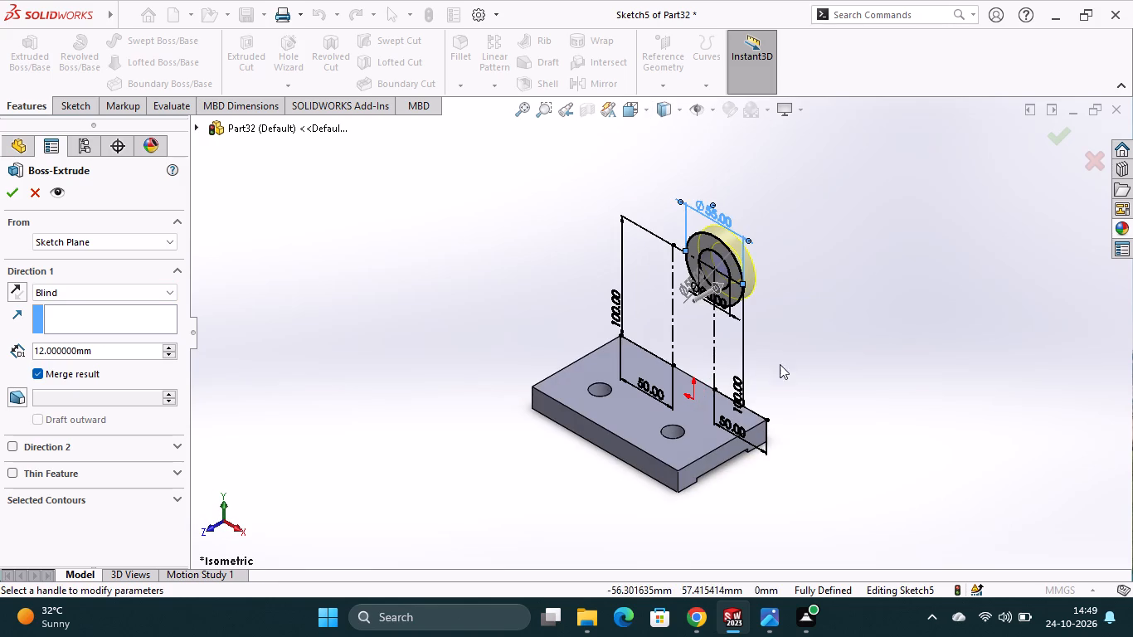
middle_drag(845, 449, 755, 475)
middle_drag(755, 474, 809, 391)
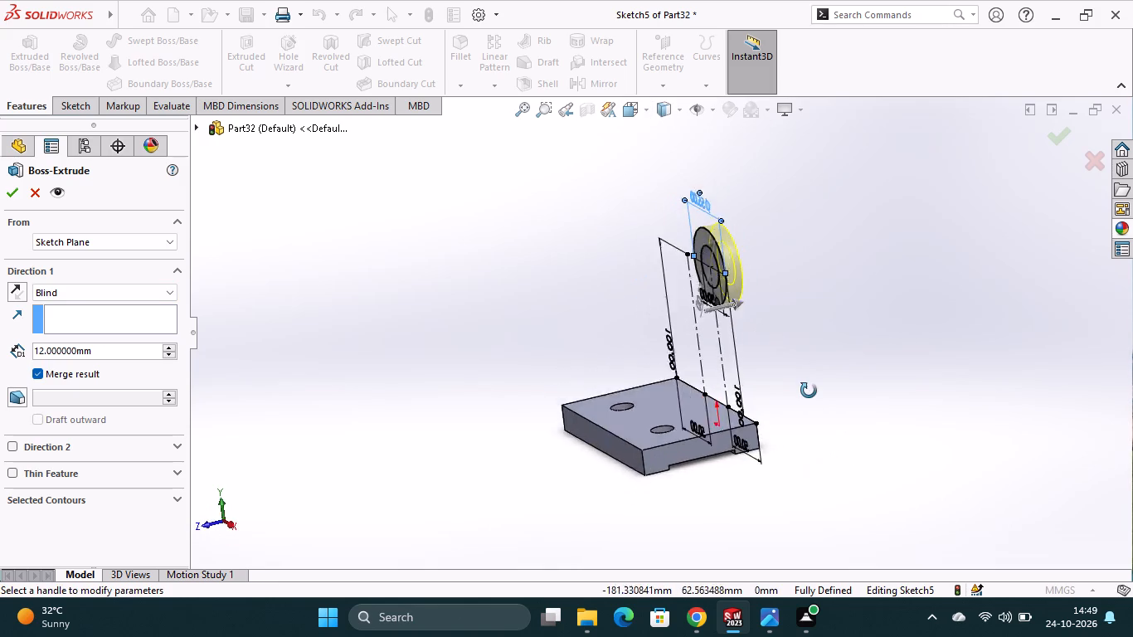
middle_drag(809, 391, 795, 382)
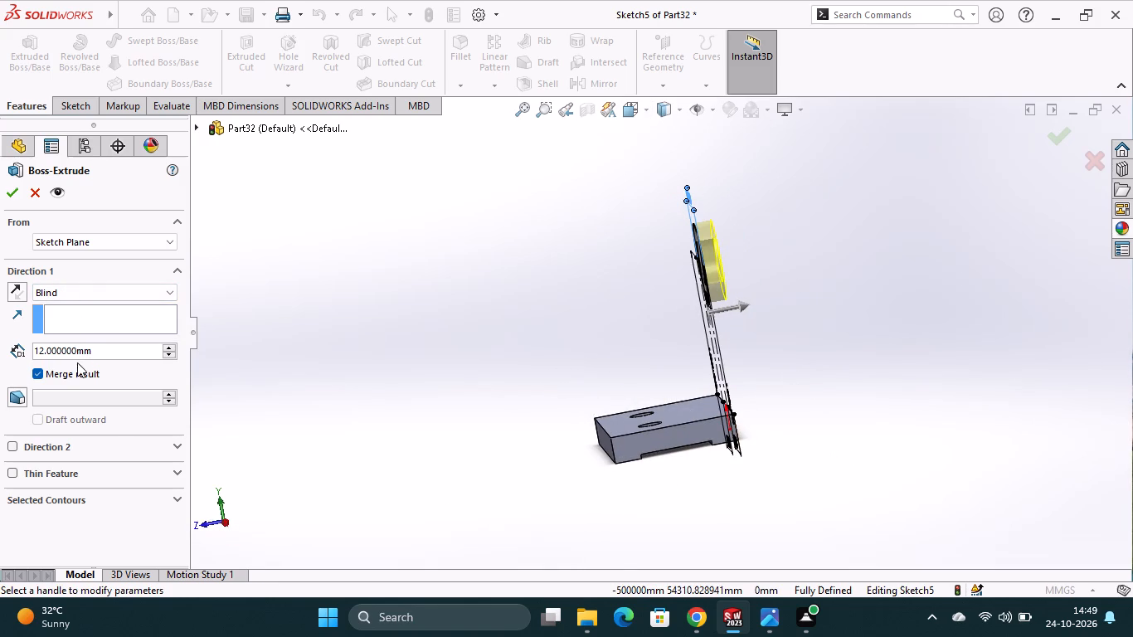
click(8, 445)
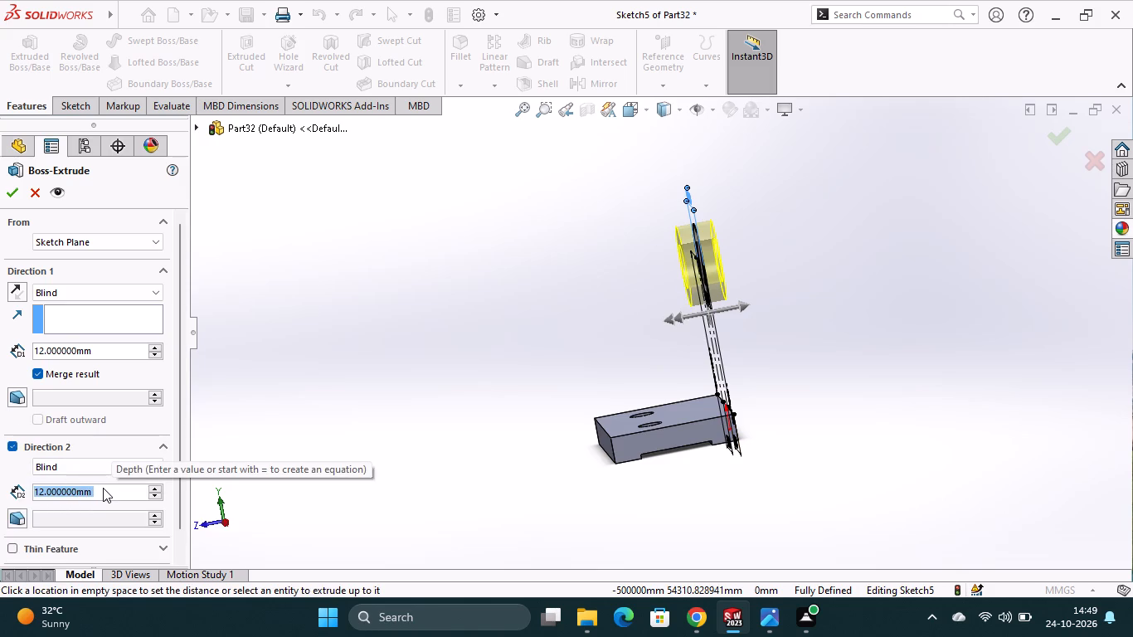
text(24)
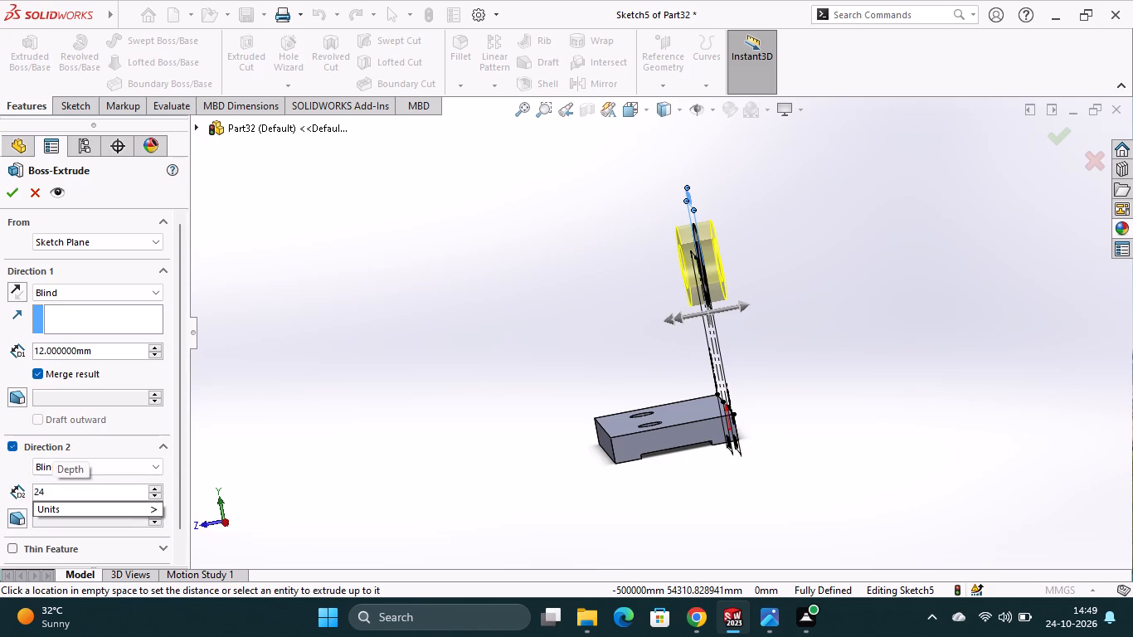
key(Return)
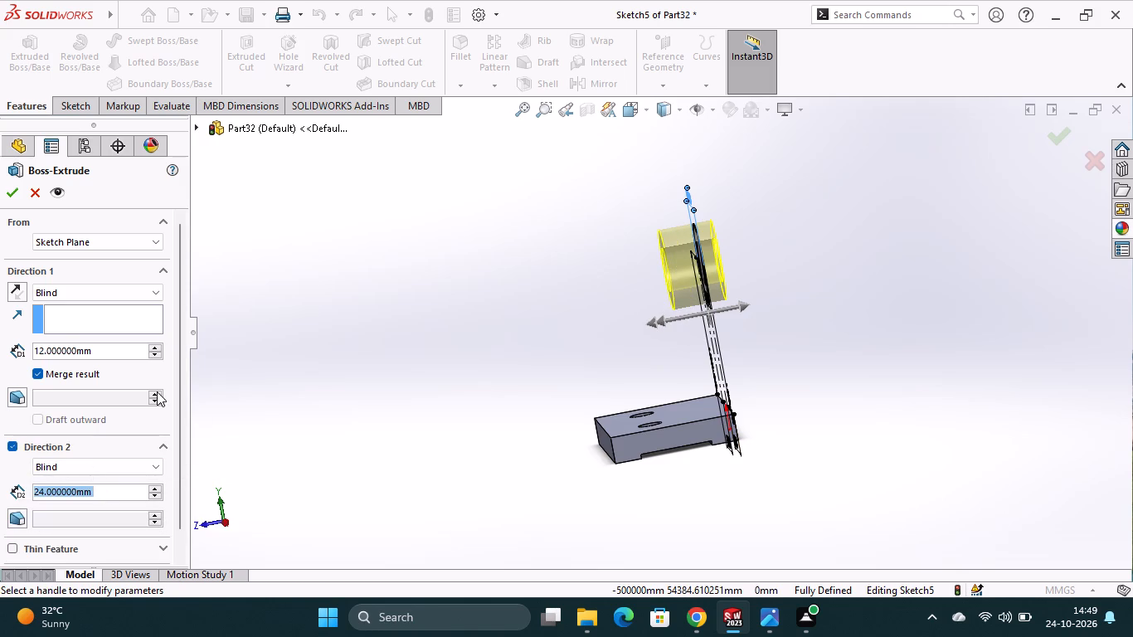
click(10, 193)
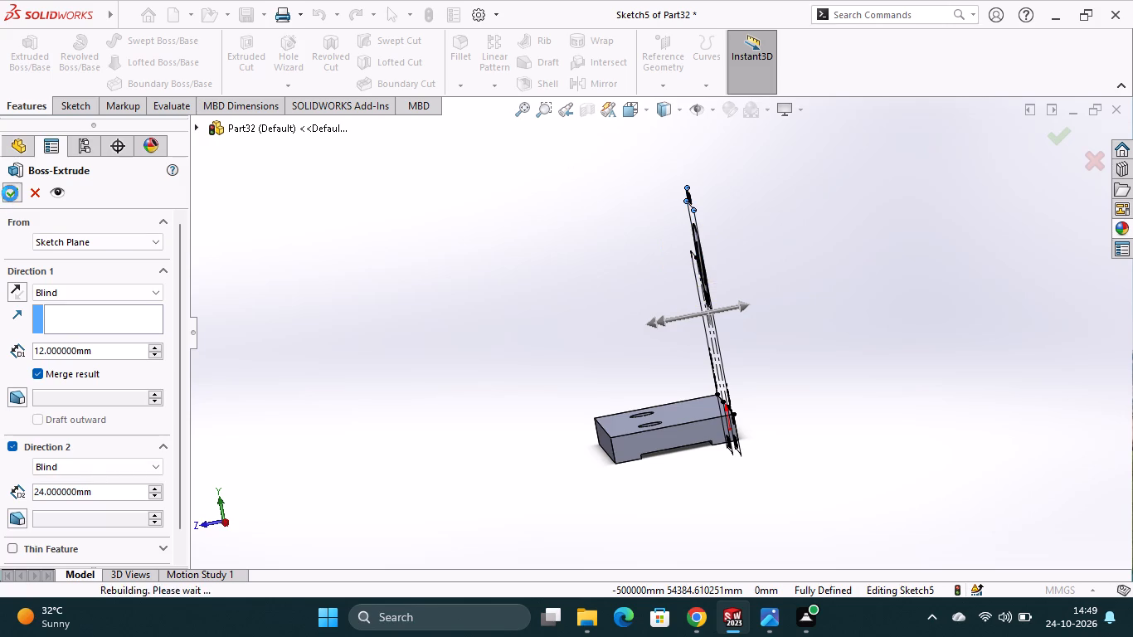
click(506, 390)
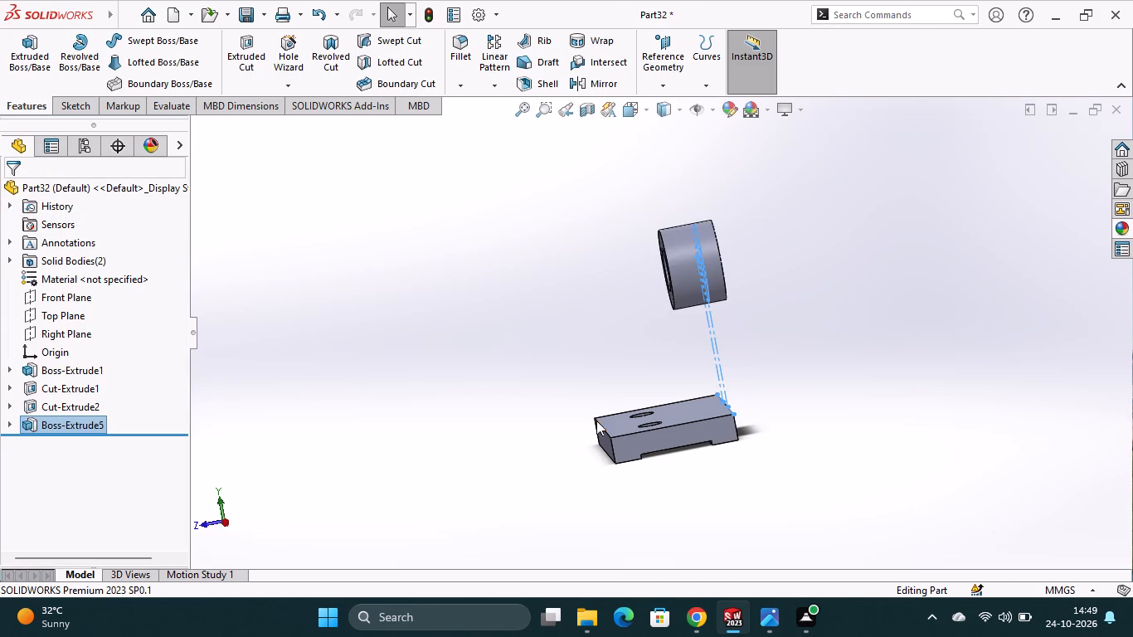
On the base block's long side face below the ring, sketch centerlines about 33 mm along the top edge from the far corner and about 70 mm up.
middle_drag(772, 465, 669, 506)
click(758, 393)
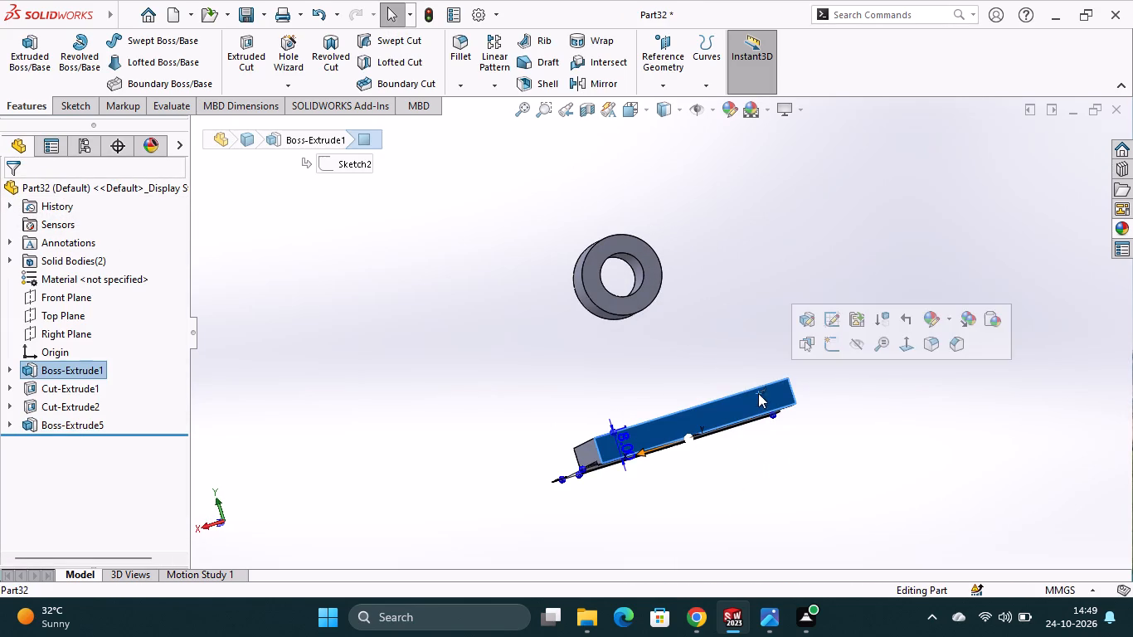
click(827, 350)
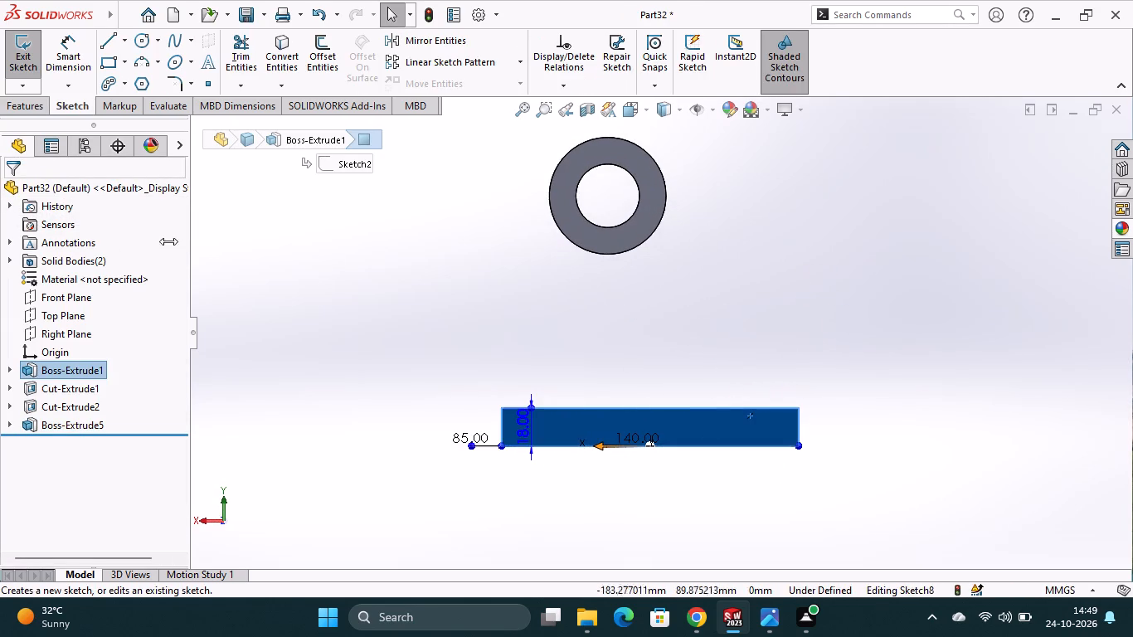
click(114, 45)
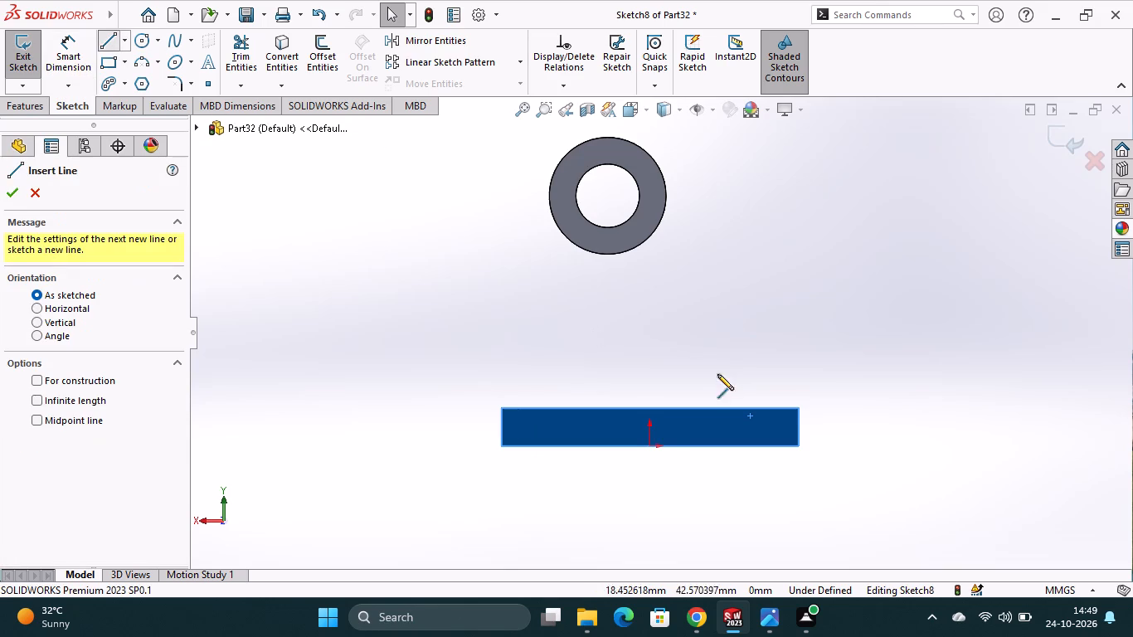
click(124, 48)
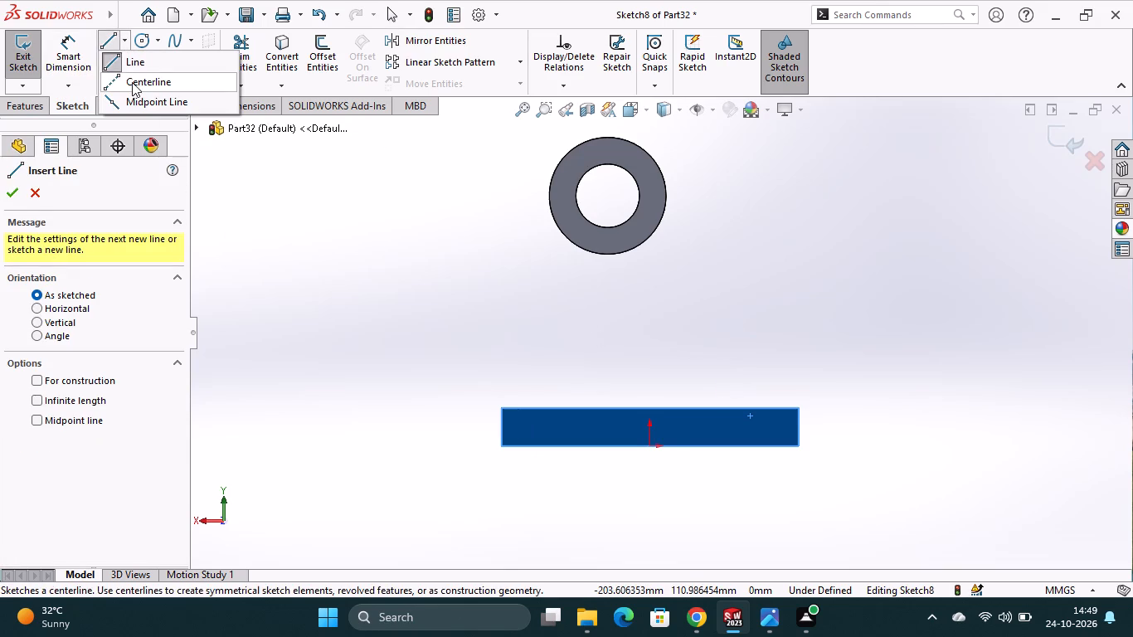
click(132, 82)
click(798, 406)
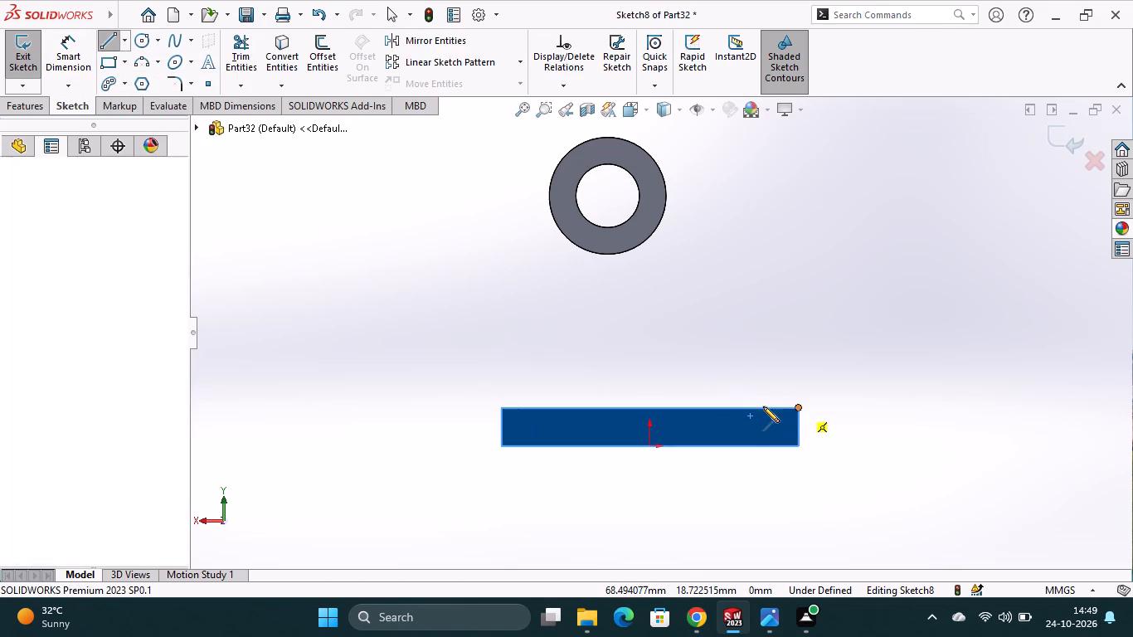
click(728, 406)
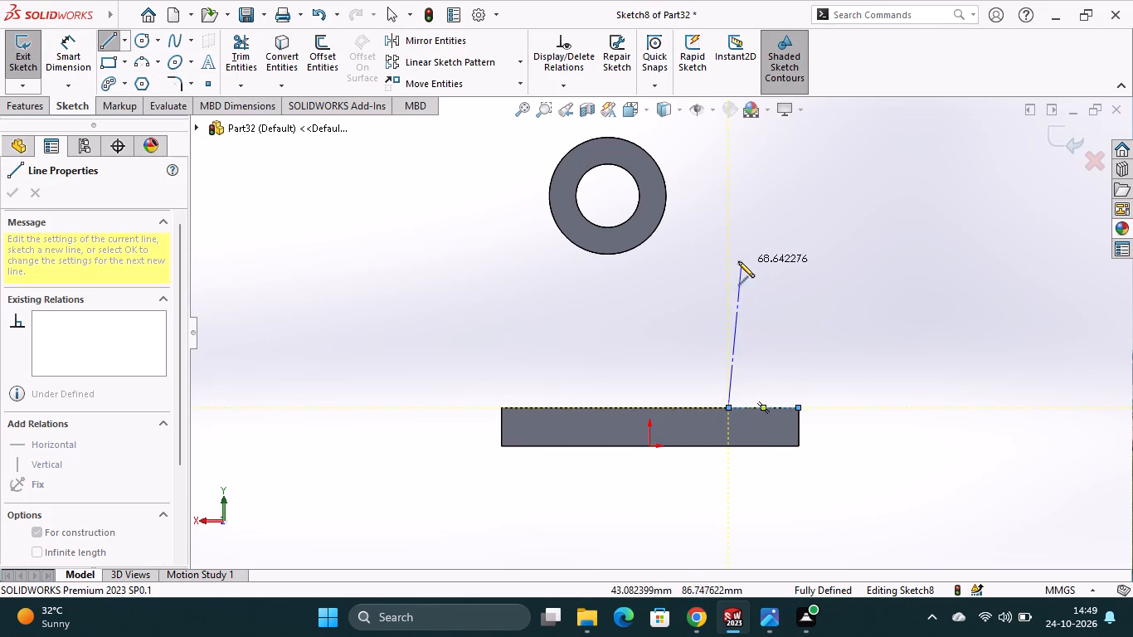
click(725, 259)
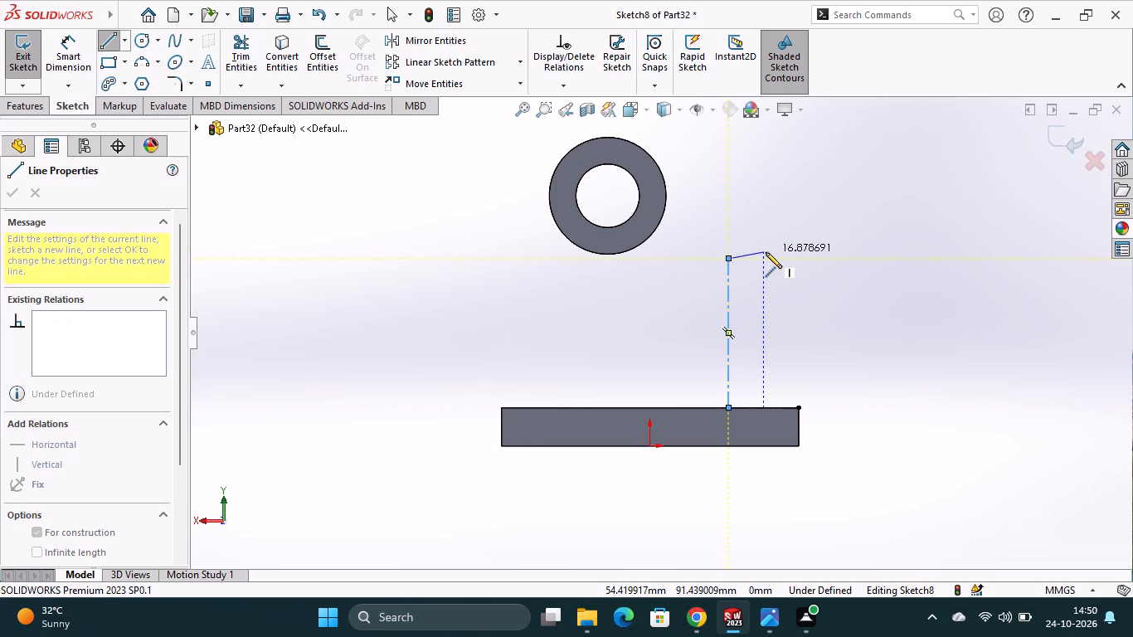
key(Escape)
Dimension the centerlines to 20 mm along the block's top edge and 38 mm vertically.
click(76, 46)
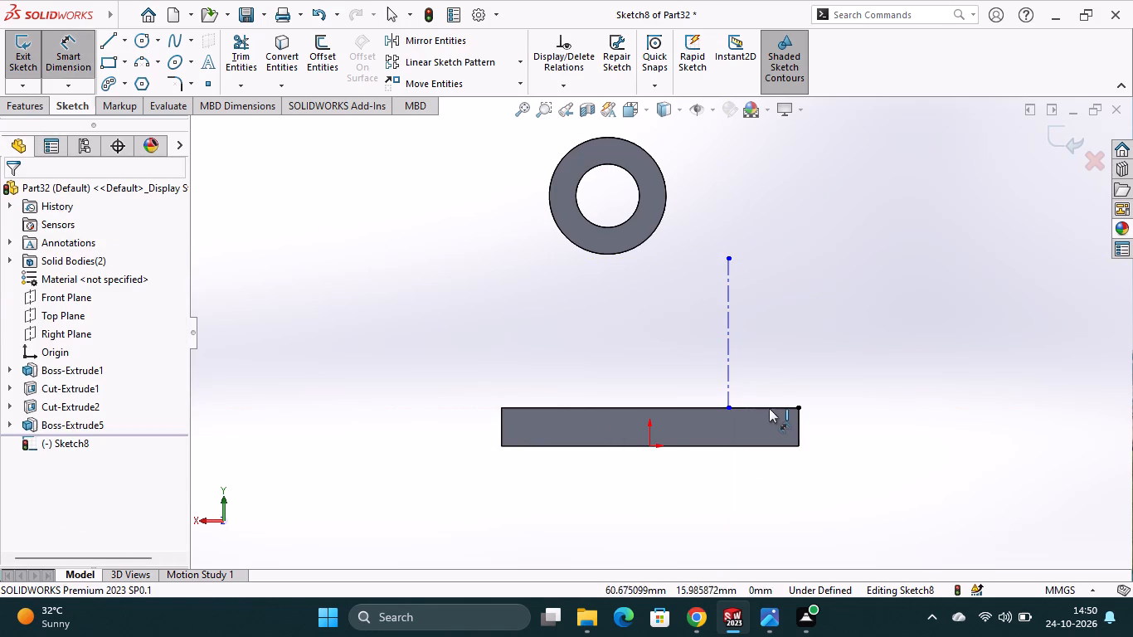
click(768, 406)
click(747, 529)
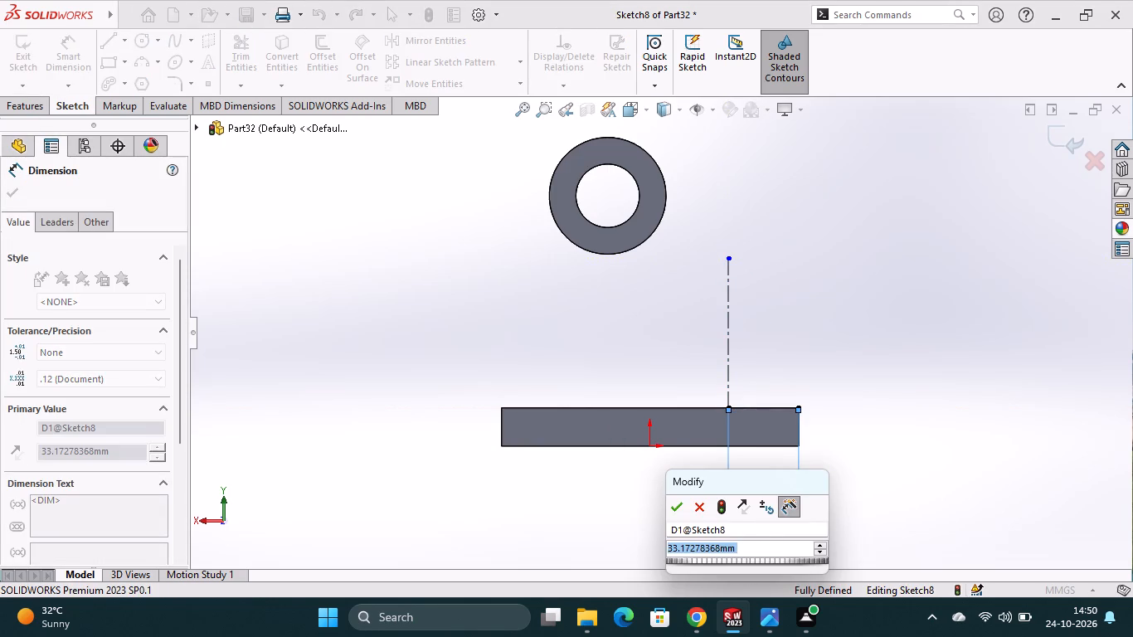
text(20)
key(Return)
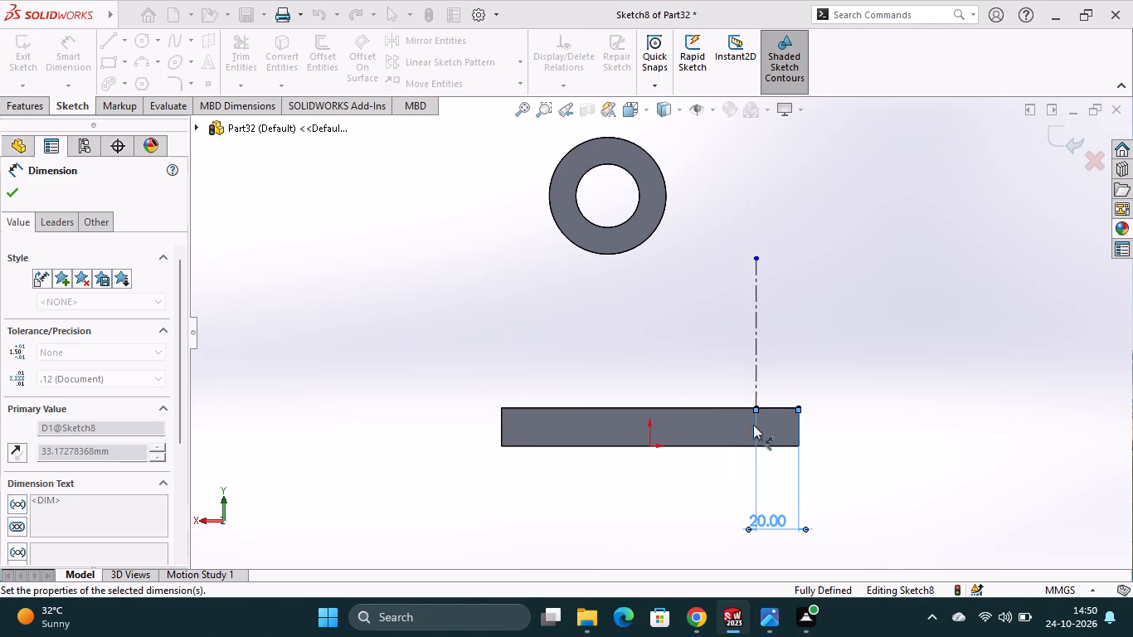
click(754, 372)
click(846, 370)
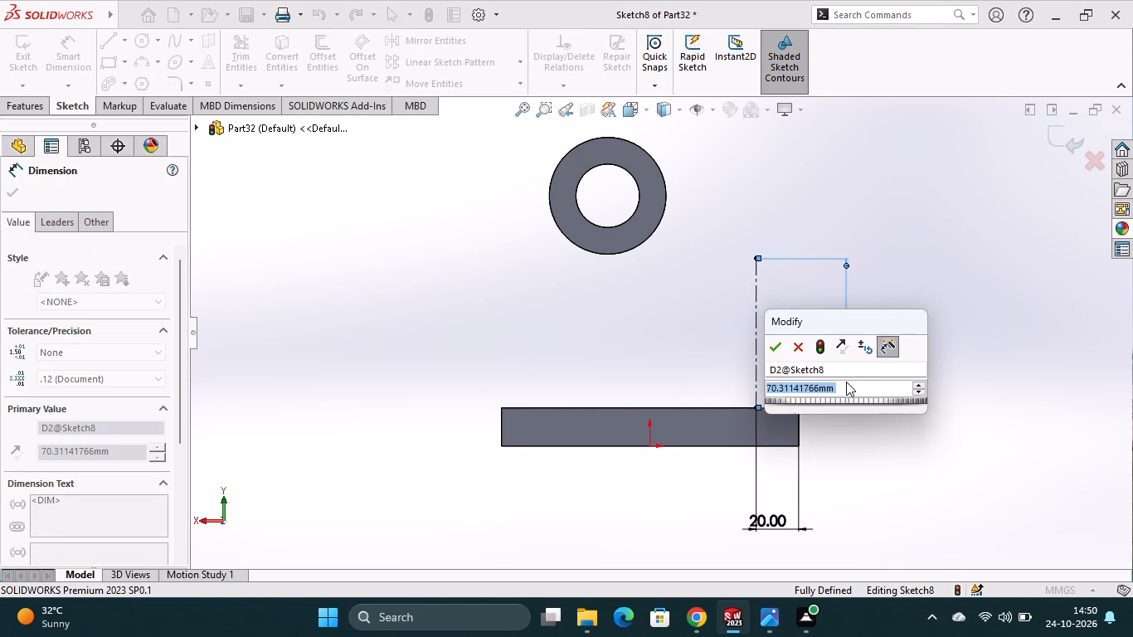
text(38)
key(Return)
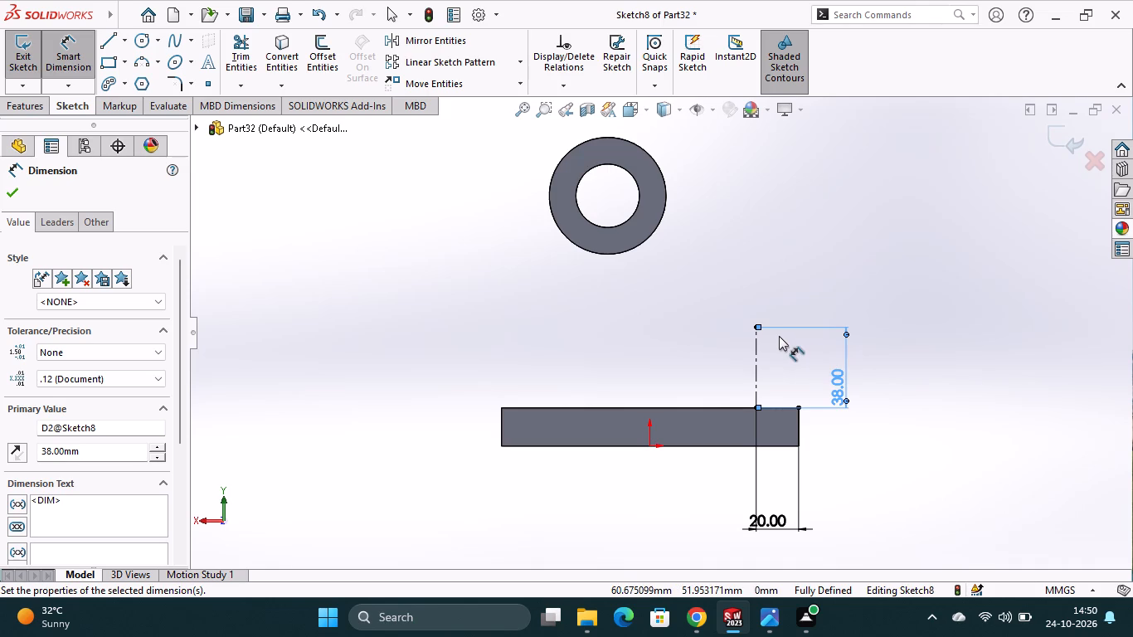
Sketch two concentric circles, about 44 mm and 31 mm in diameter, centred on the vertical centerline's upper endpoint.
click(143, 45)
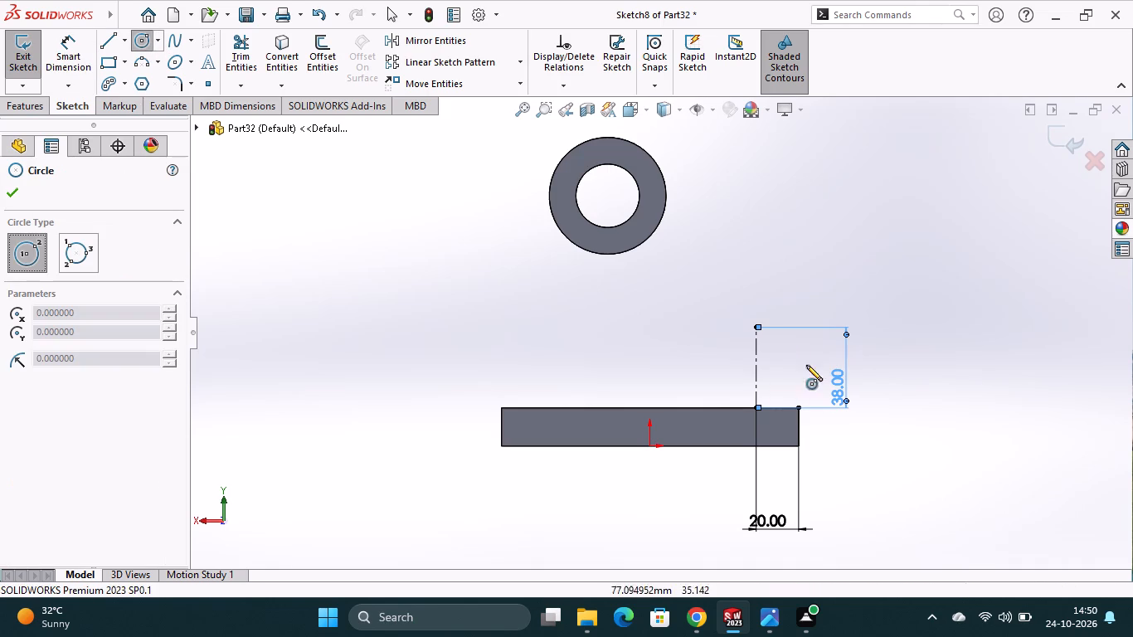
click(753, 327)
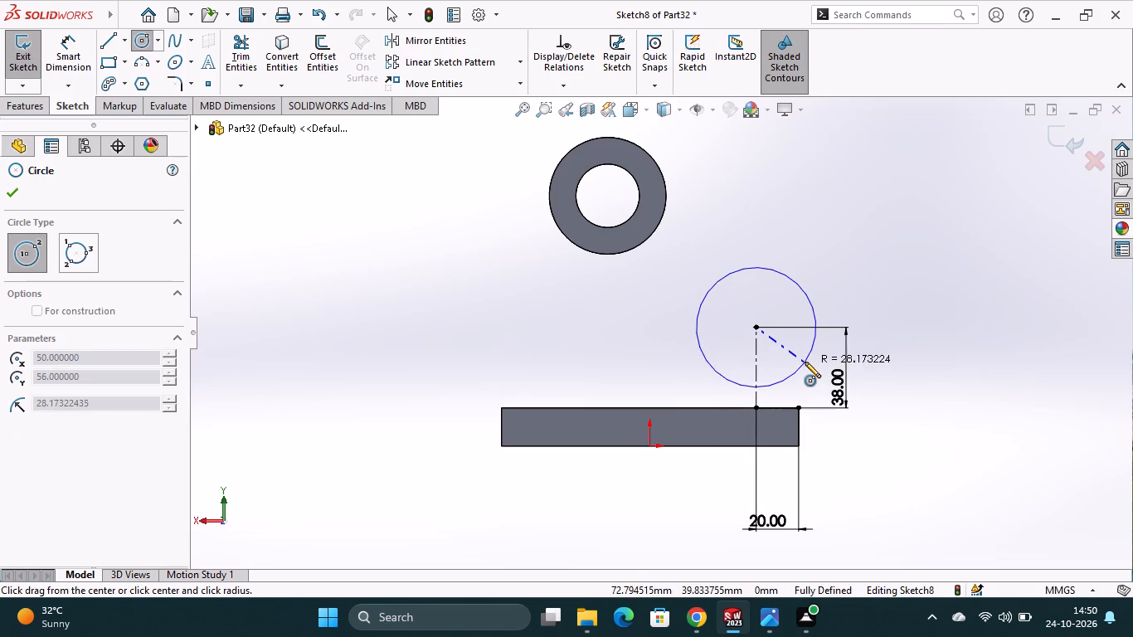
click(746, 282)
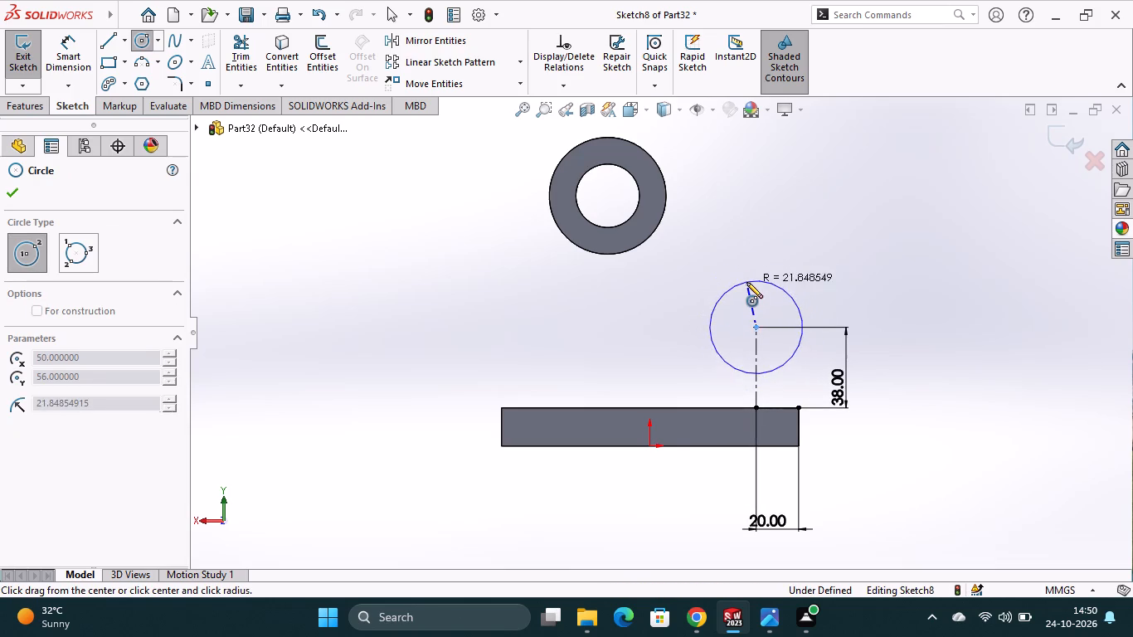
click(756, 332)
click(766, 358)
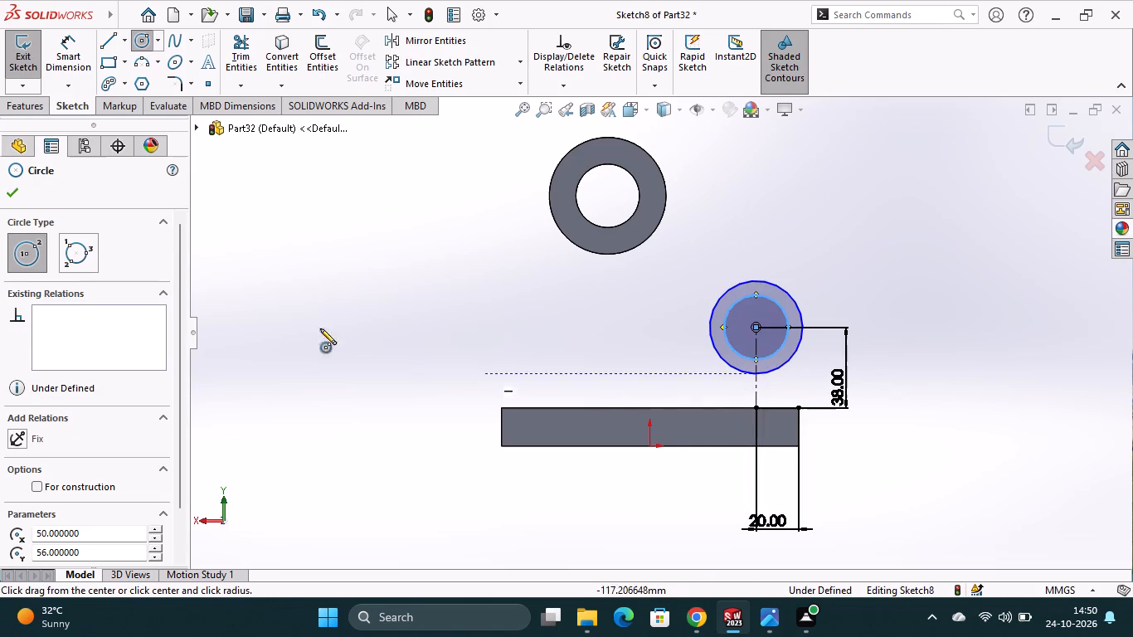
Set the concentric circles' diameters to 18 mm for the inner one and 40 mm for the outer one.
click(62, 47)
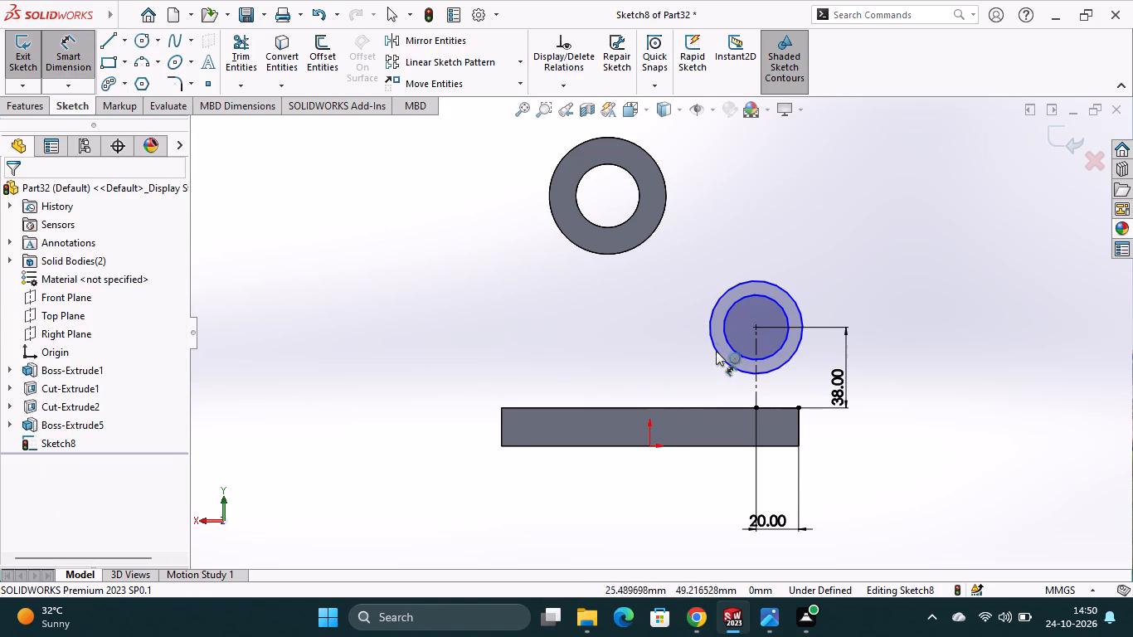
click(729, 348)
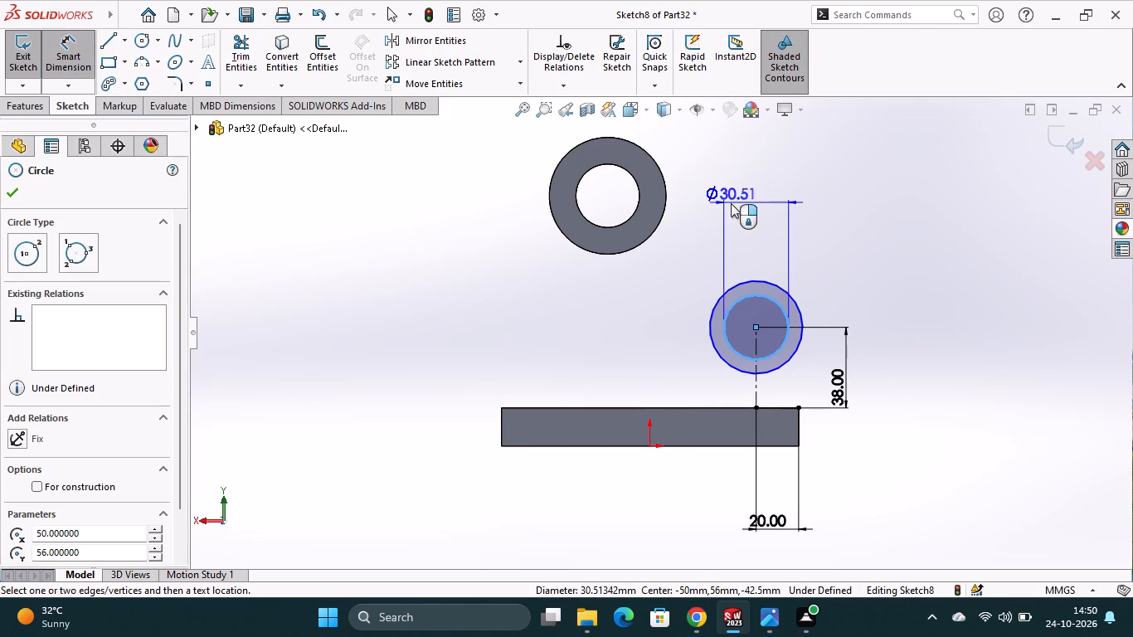
click(731, 203)
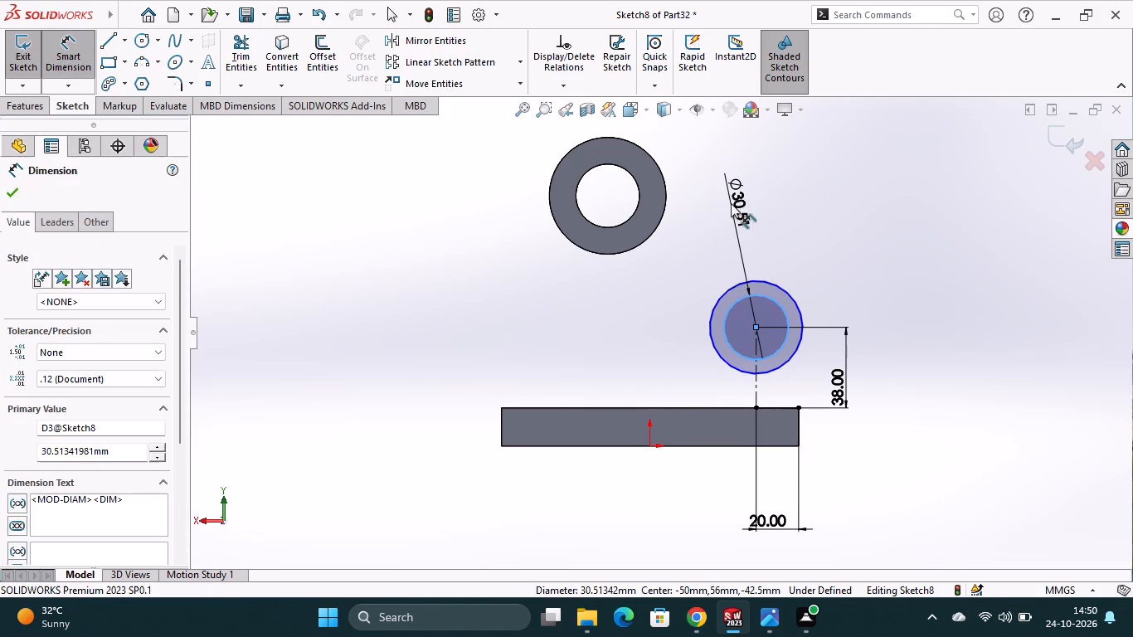
key(1)
key(8)
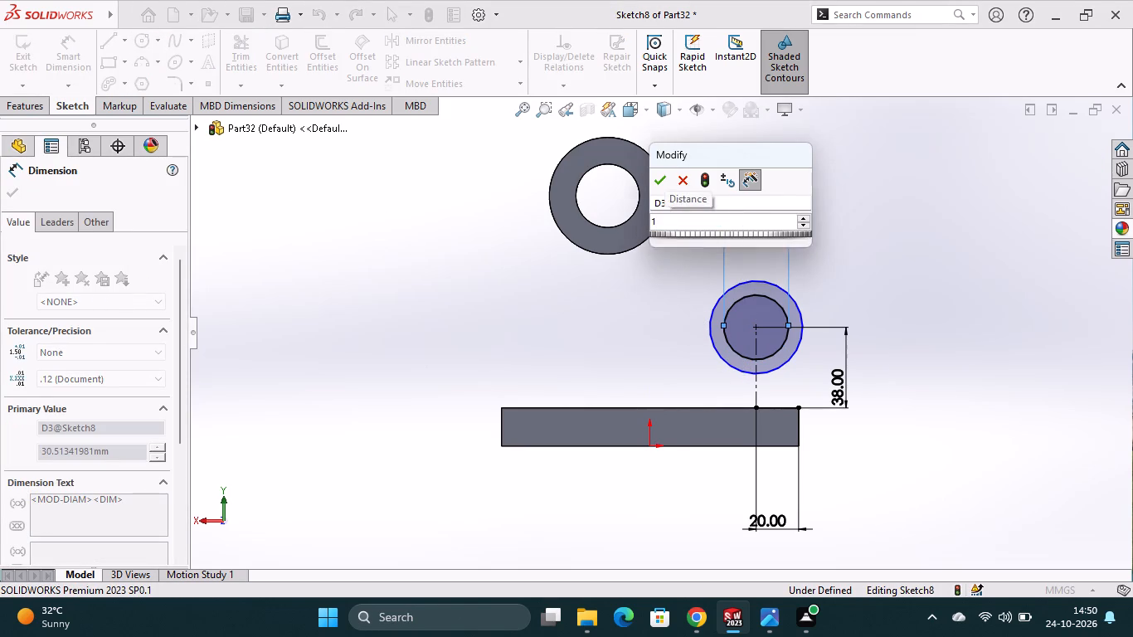
key(Return)
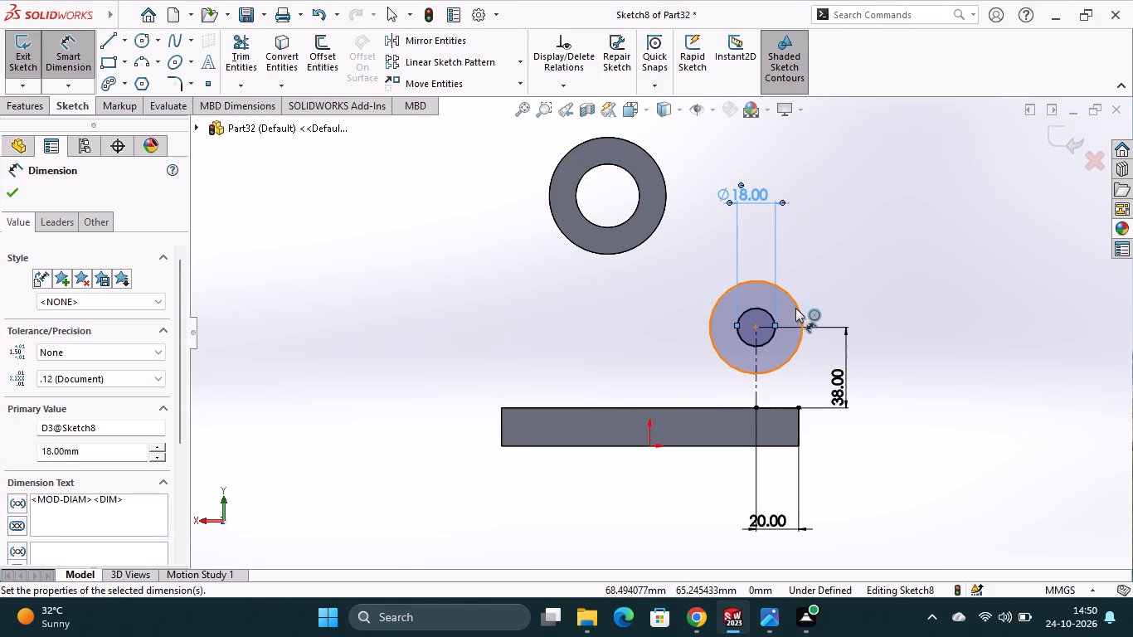
click(795, 308)
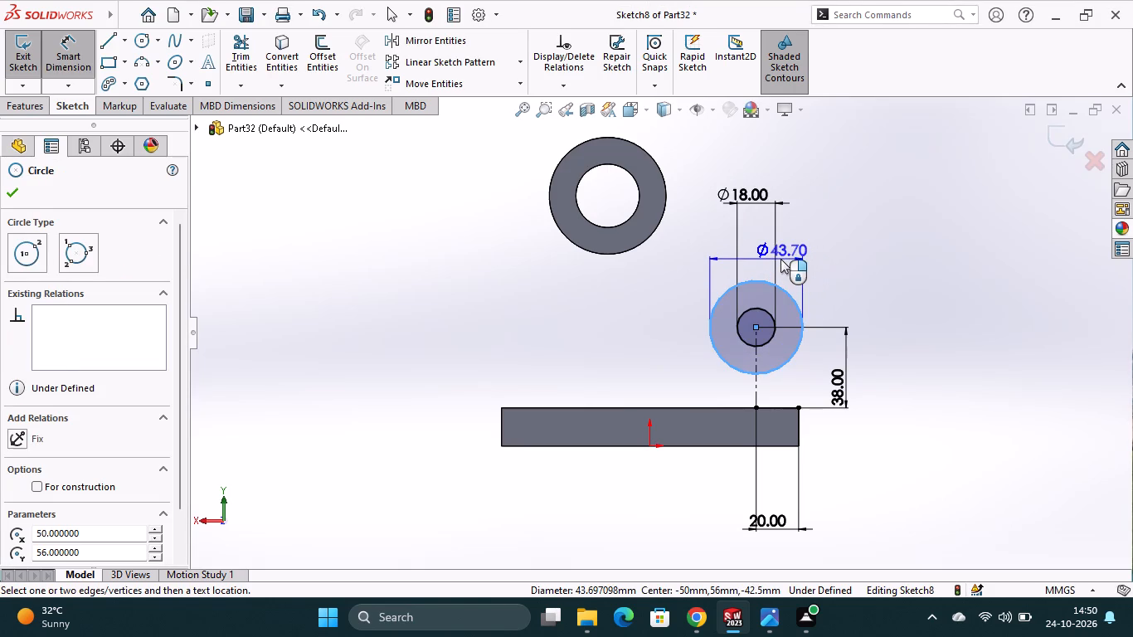
click(780, 259)
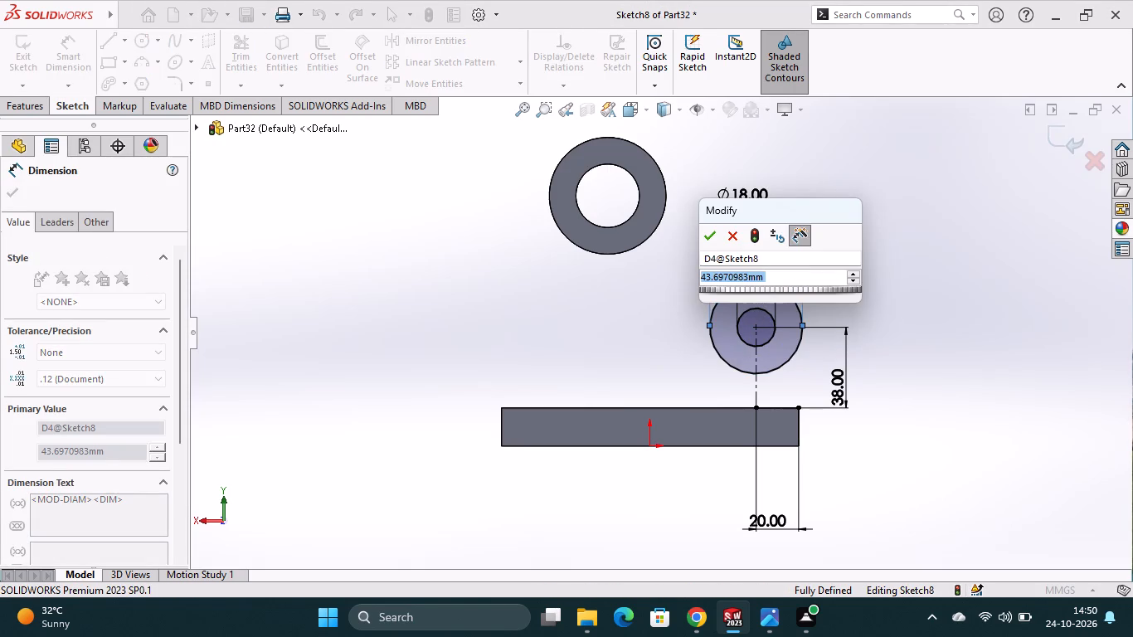
text(40)
key(Return)
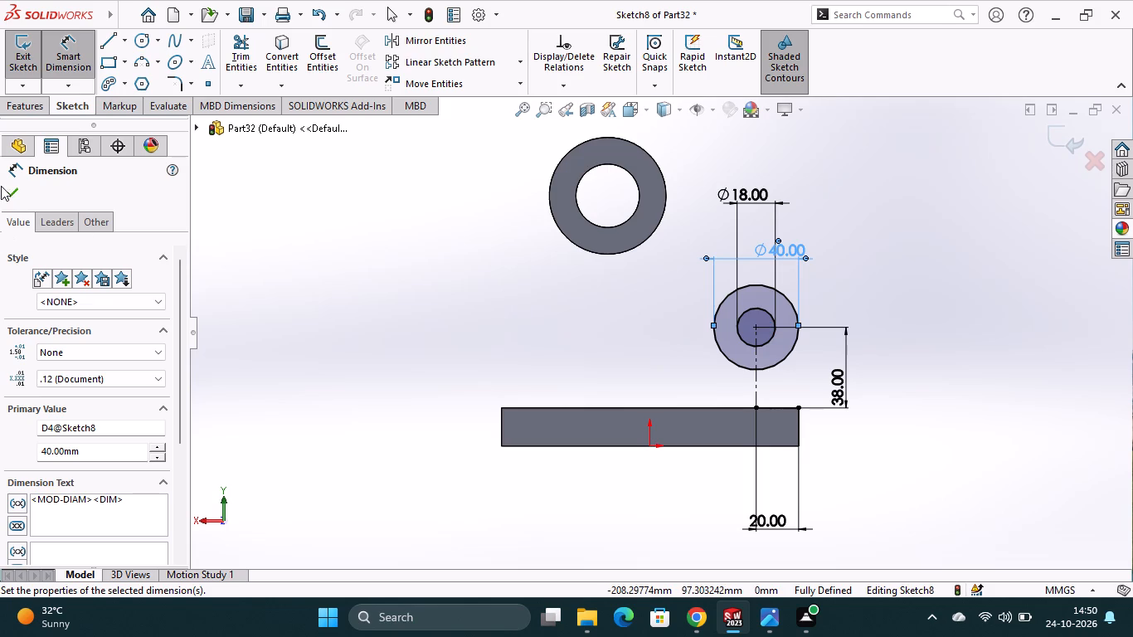
Extrude the smaller ring profile 24 mm blind in the reversed direction, over the base block, with merged result.
click(31, 105)
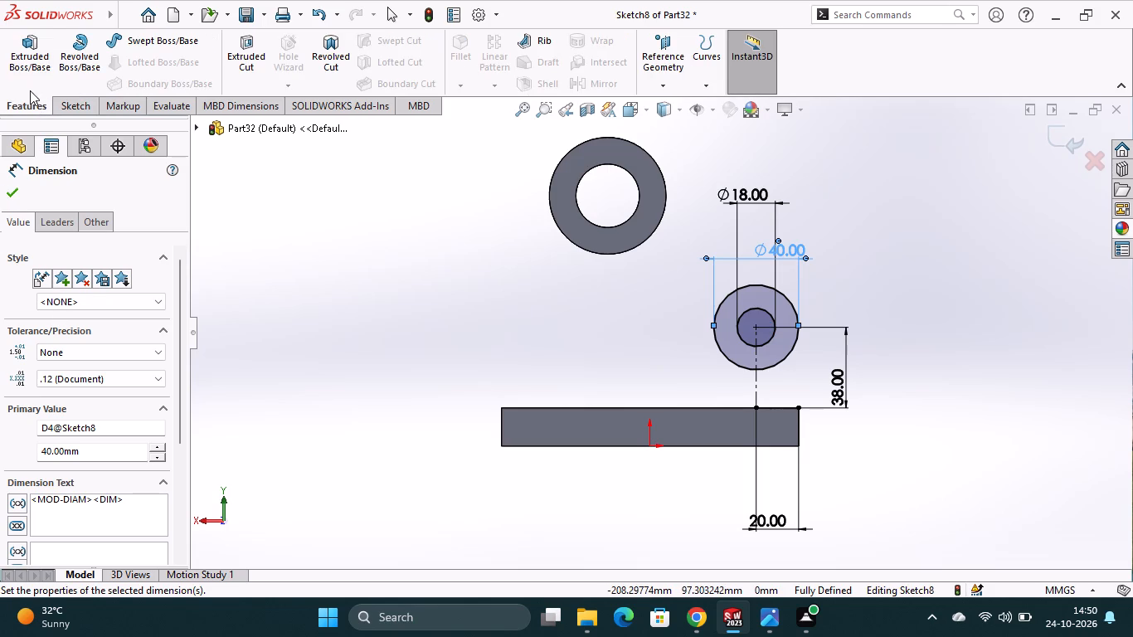
click(34, 66)
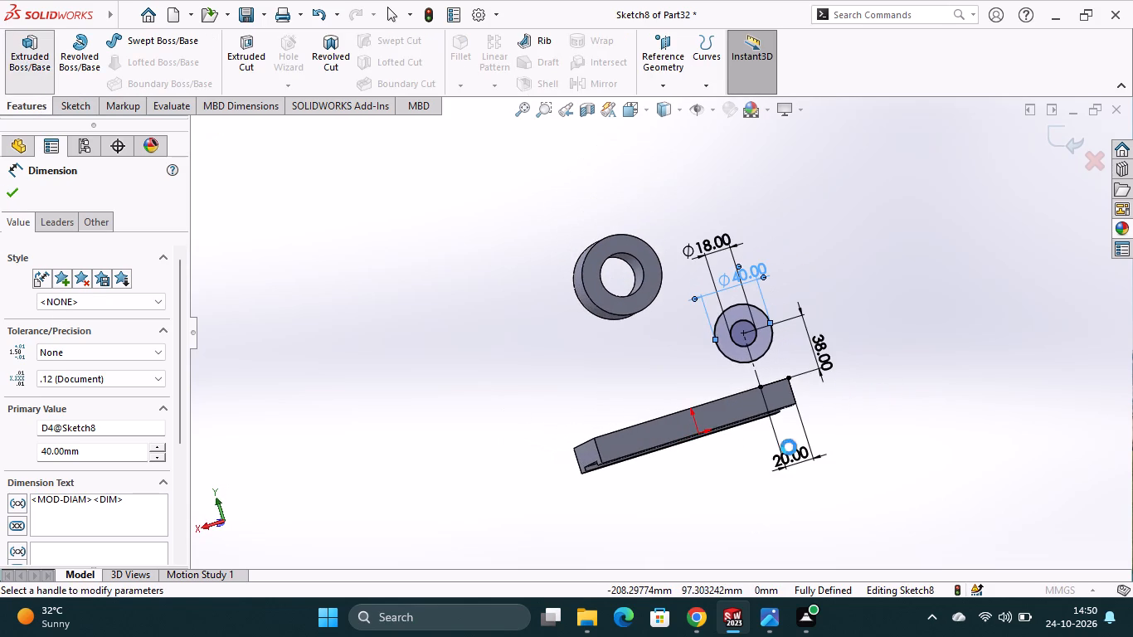
middle_drag(768, 491, 887, 503)
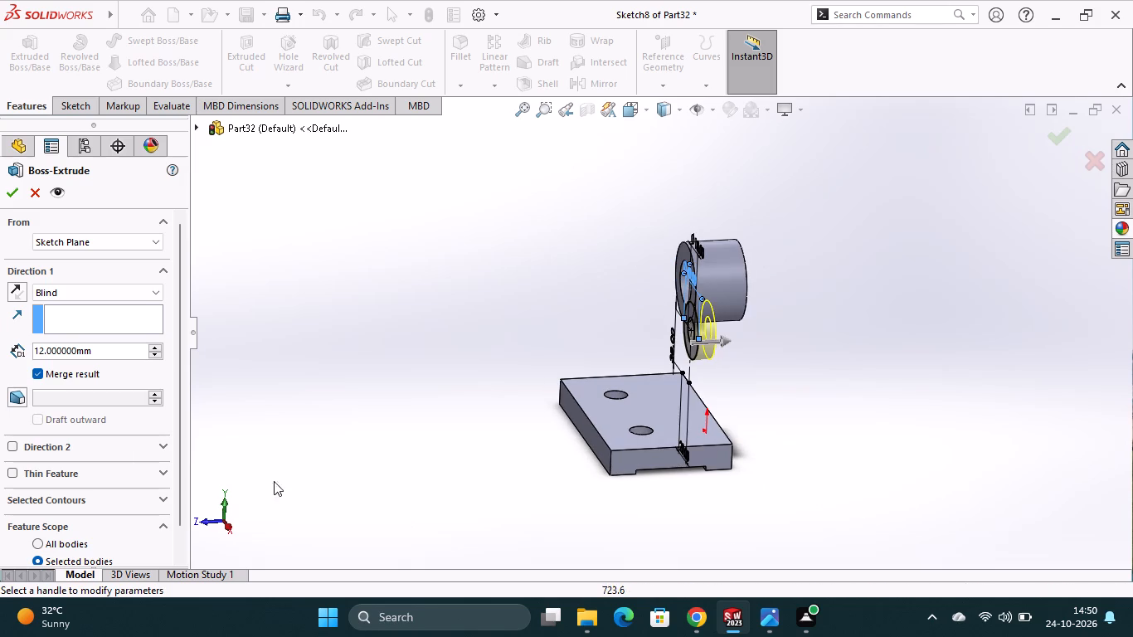
click(20, 289)
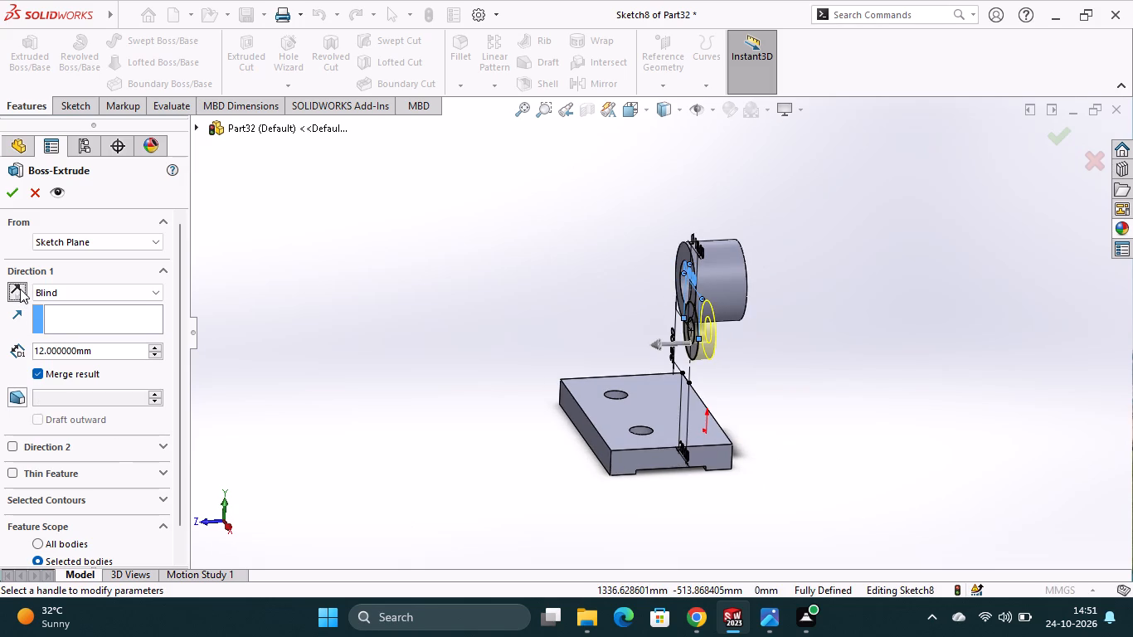
drag(93, 346, 36, 347)
text(24)
key(BackSpace)
key(BackSpace)
key(BackSpace)
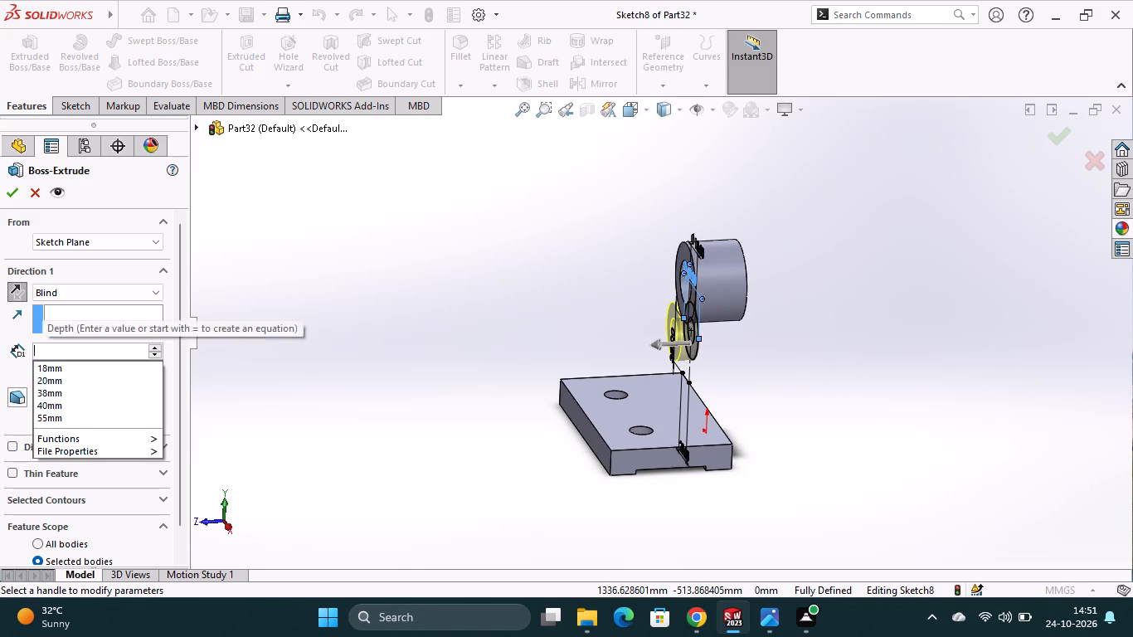
text(24)
key(Return)
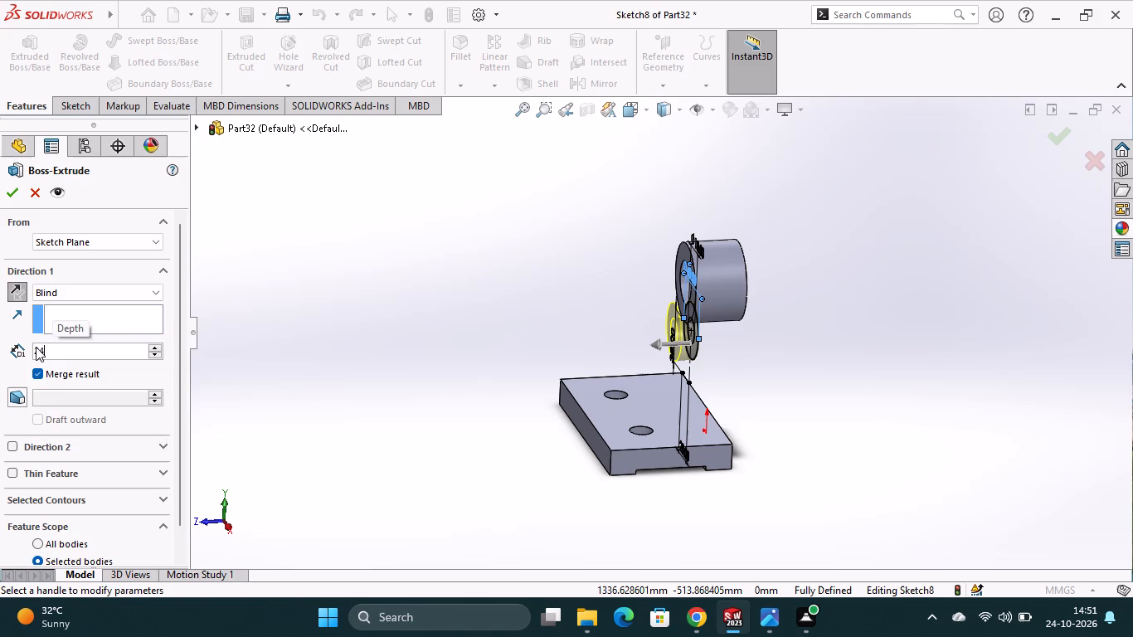
click(17, 194)
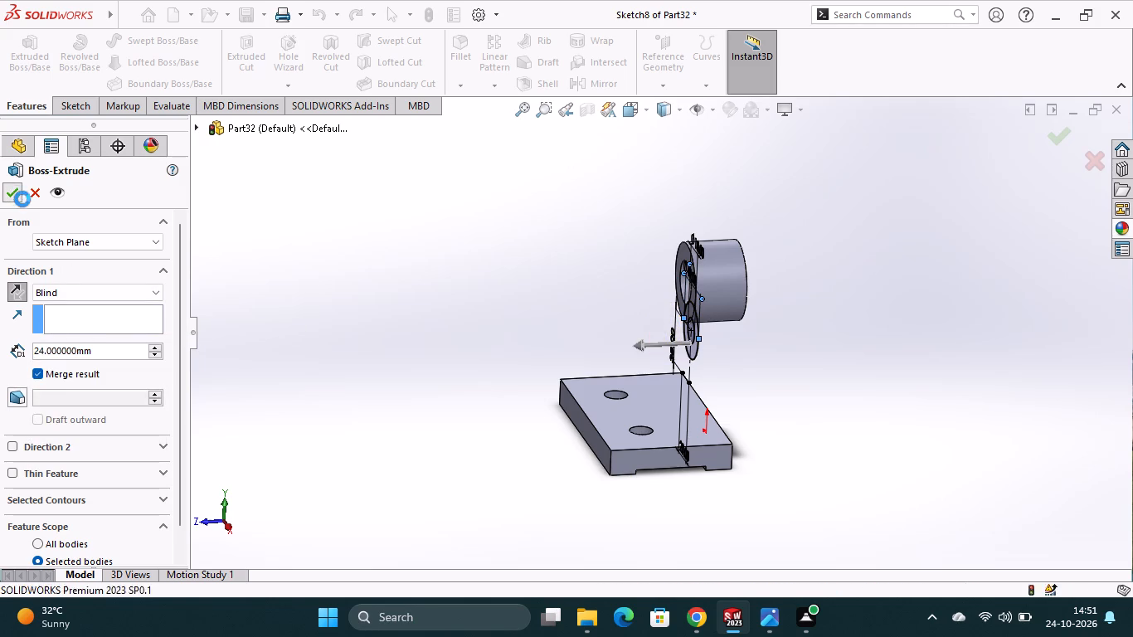
click(499, 489)
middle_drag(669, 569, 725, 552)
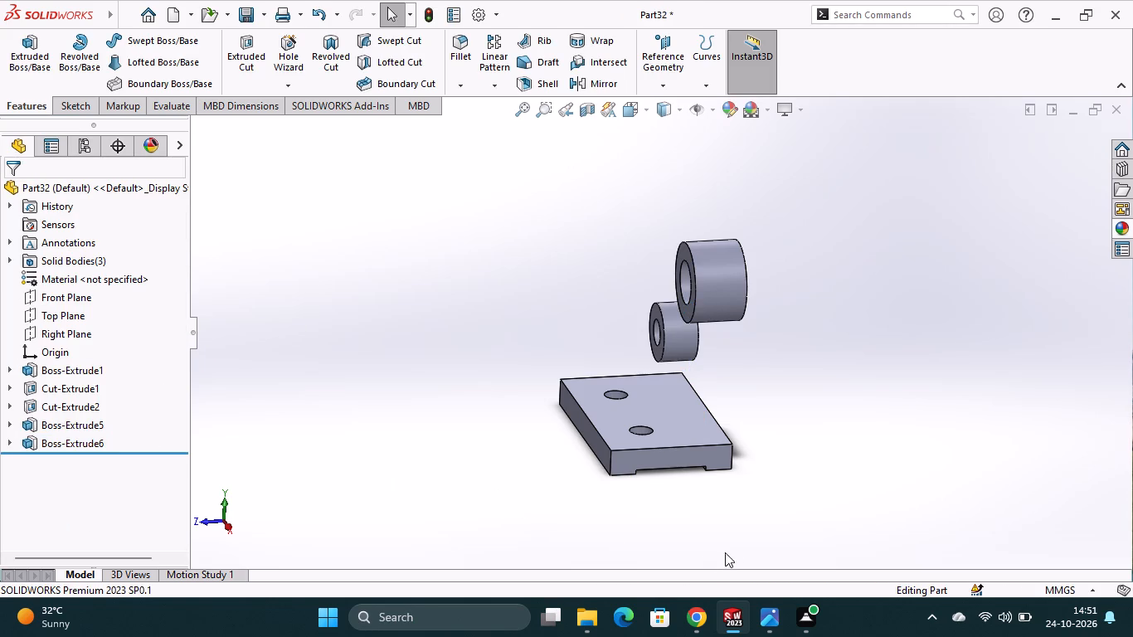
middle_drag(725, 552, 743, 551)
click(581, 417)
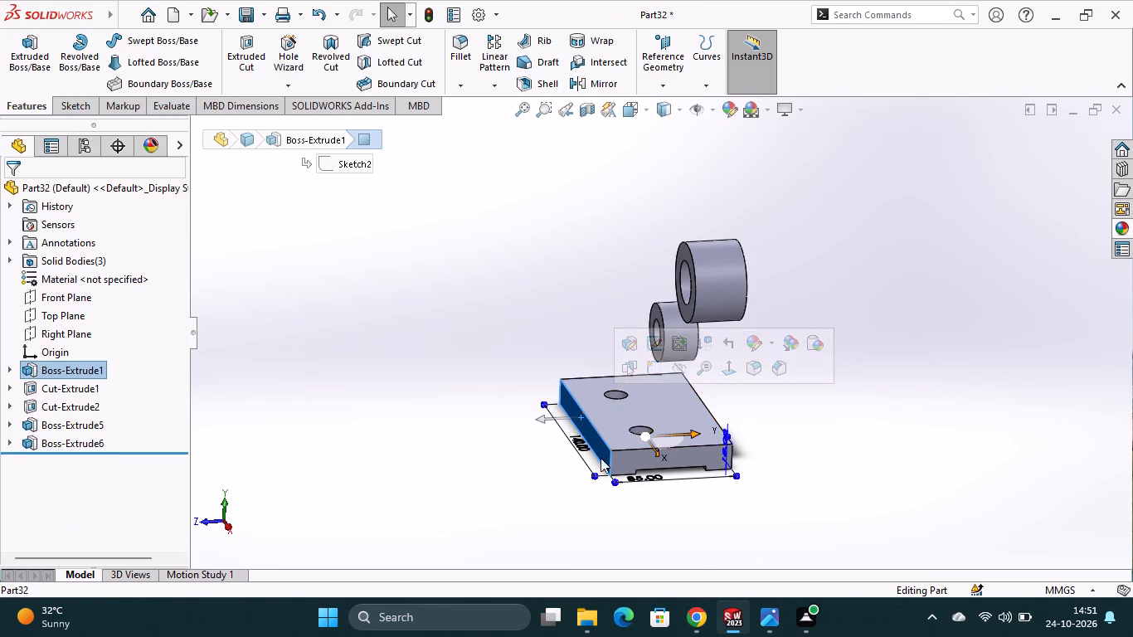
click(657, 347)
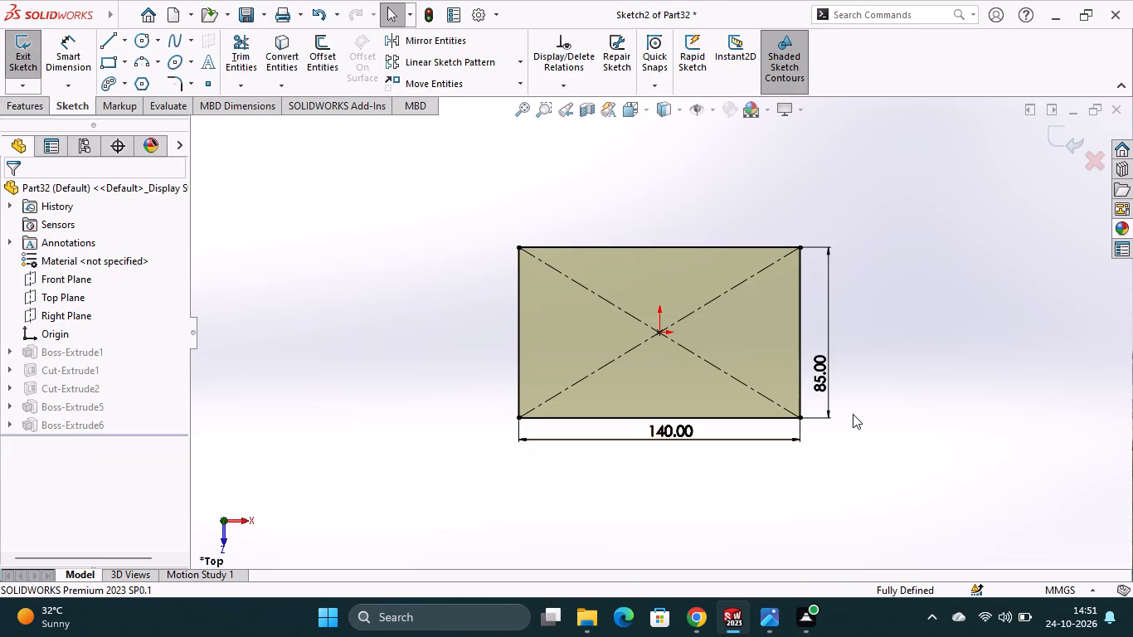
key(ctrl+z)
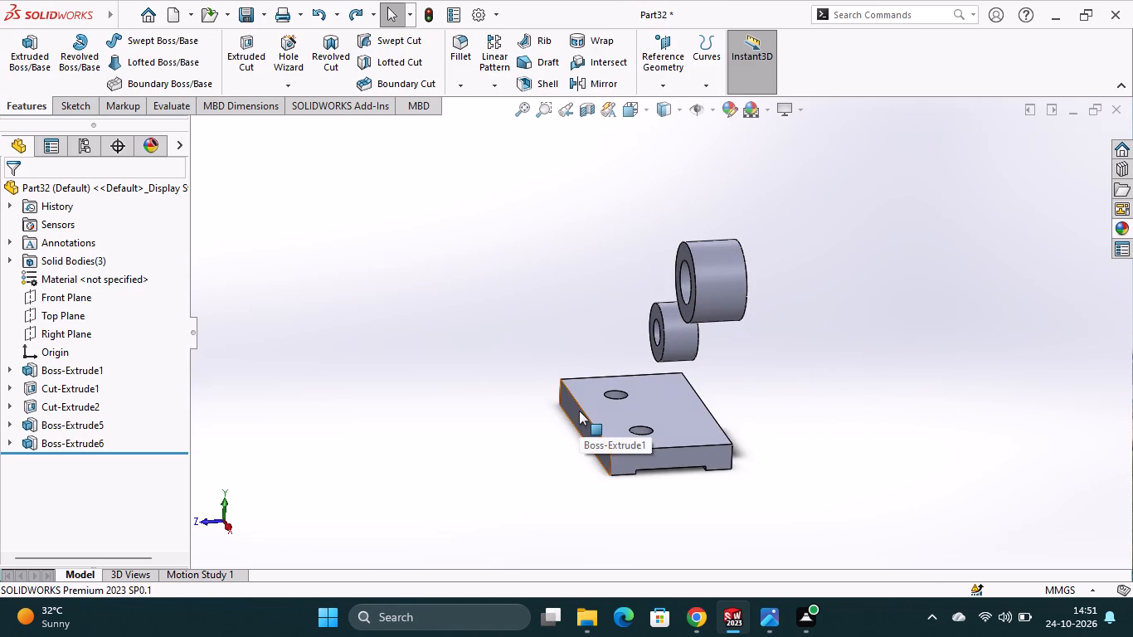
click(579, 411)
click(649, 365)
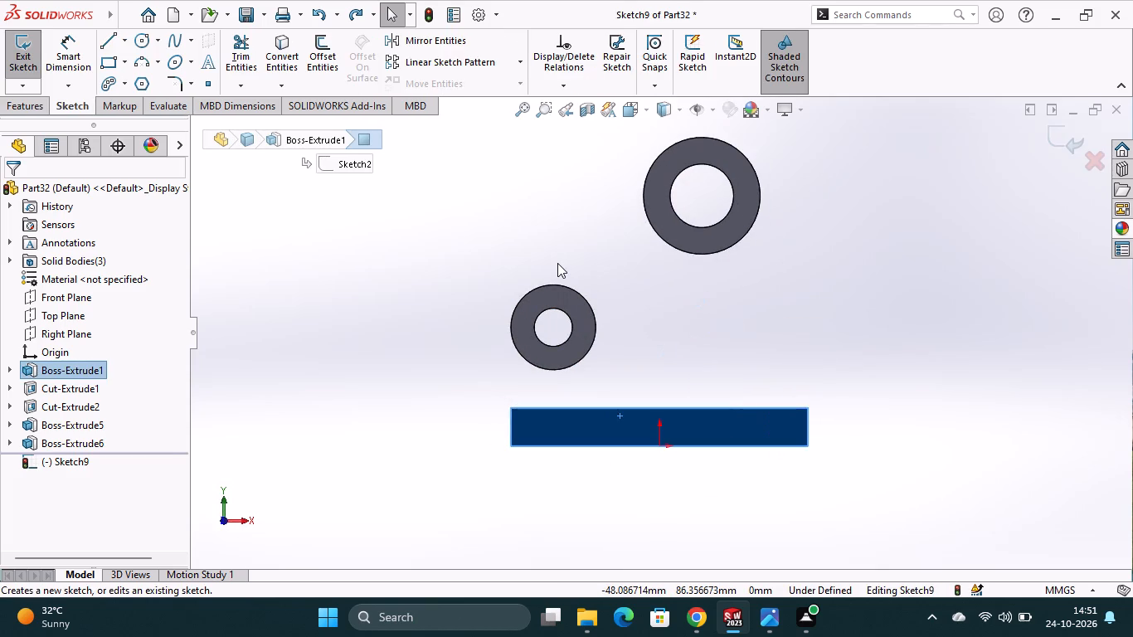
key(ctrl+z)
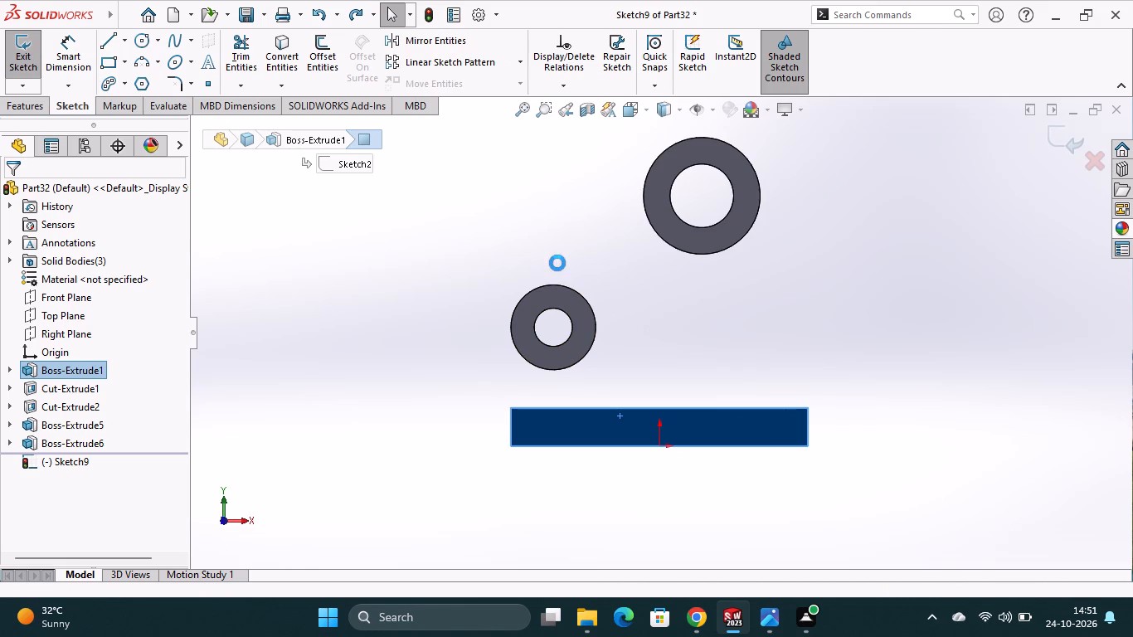
Start a sketch on the base block's back long face and convert the block's outline and both bosses' outer edges.
middle_drag(790, 489, 699, 531)
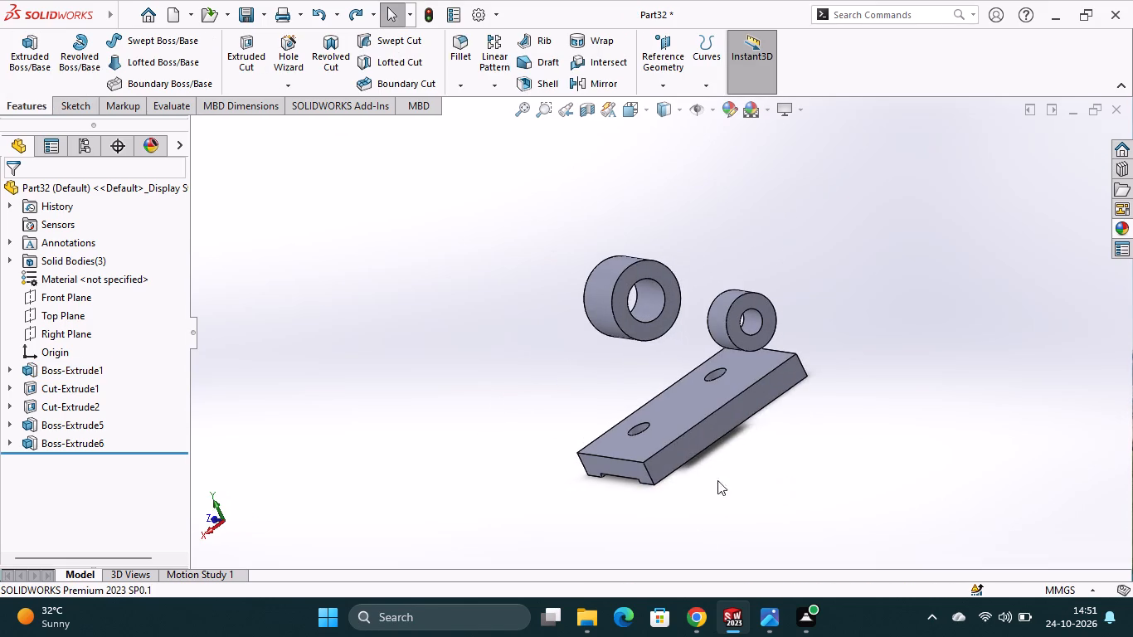
click(737, 407)
click(803, 355)
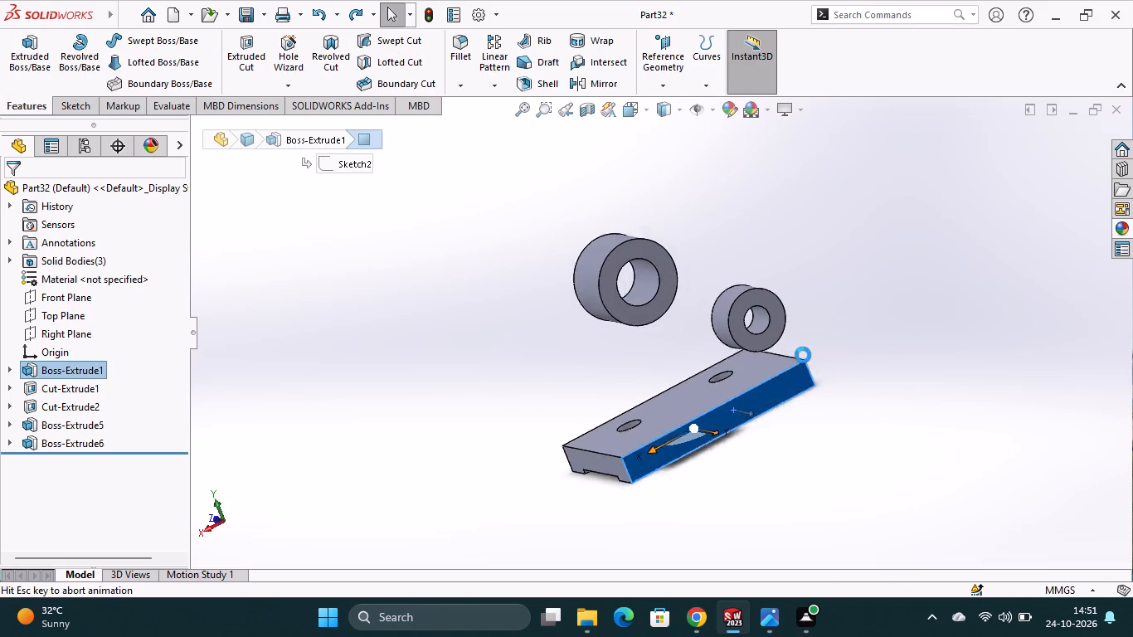
click(289, 47)
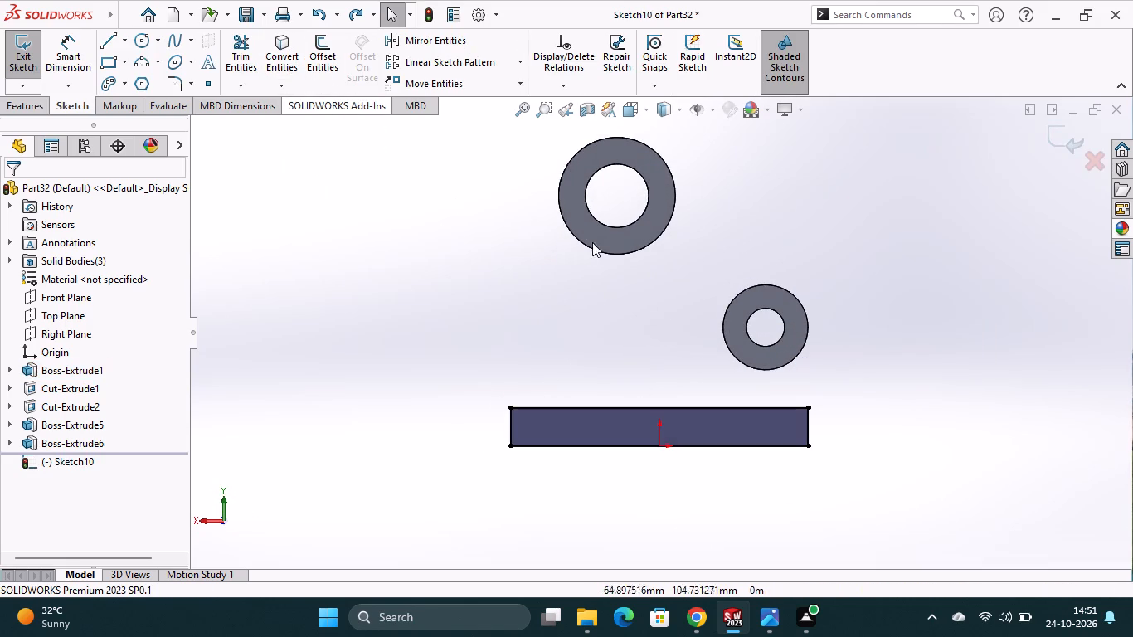
click(630, 235)
click(737, 339)
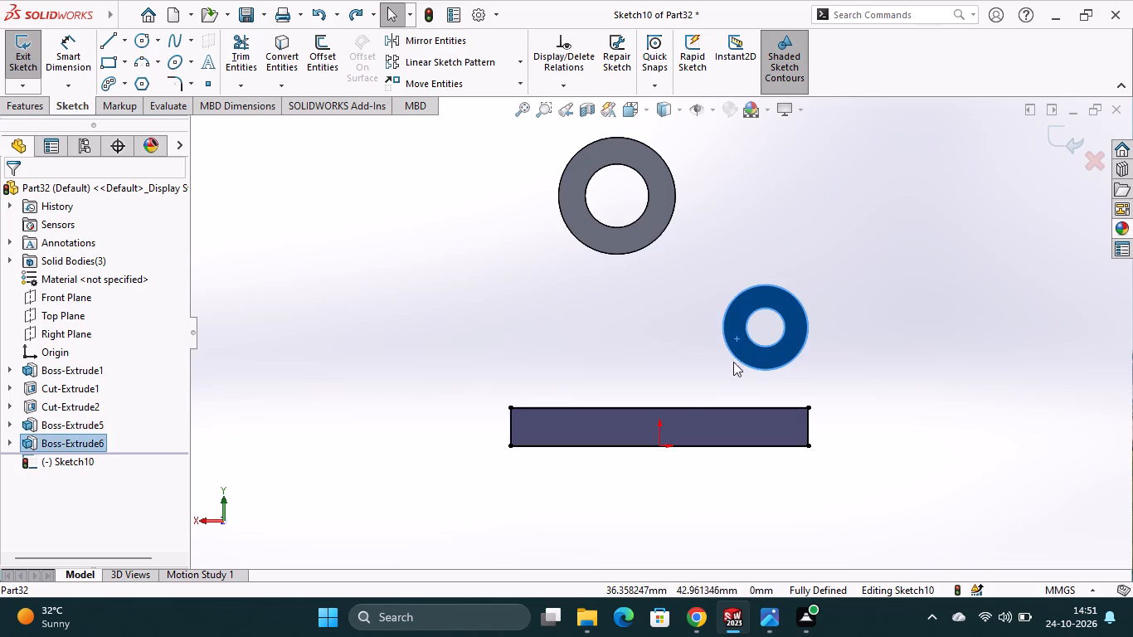
click(283, 43)
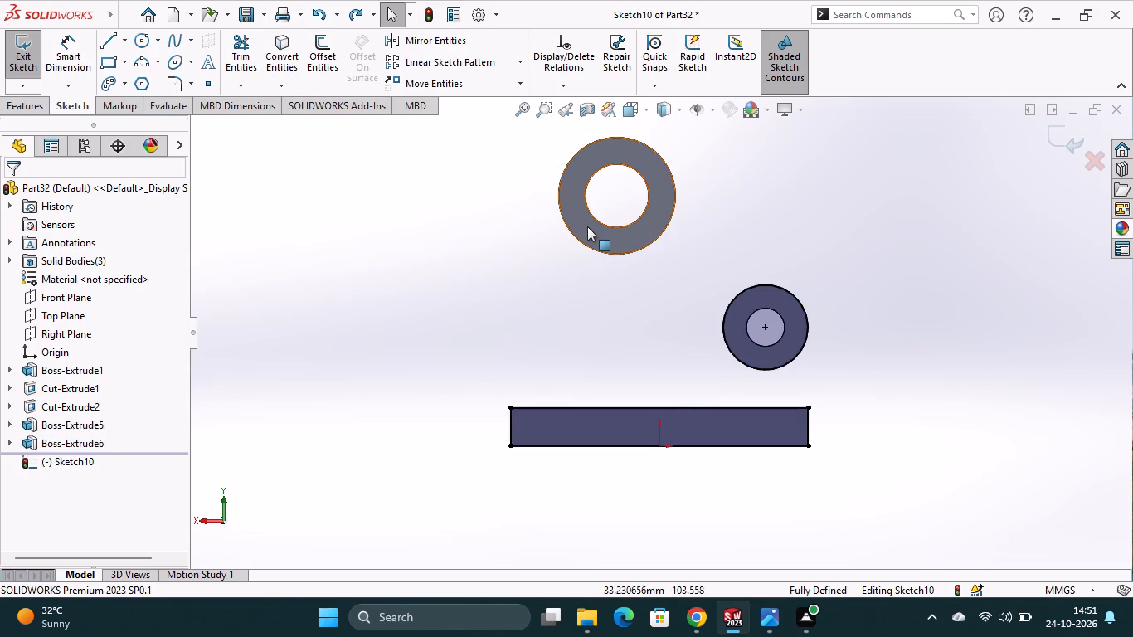
click(586, 226)
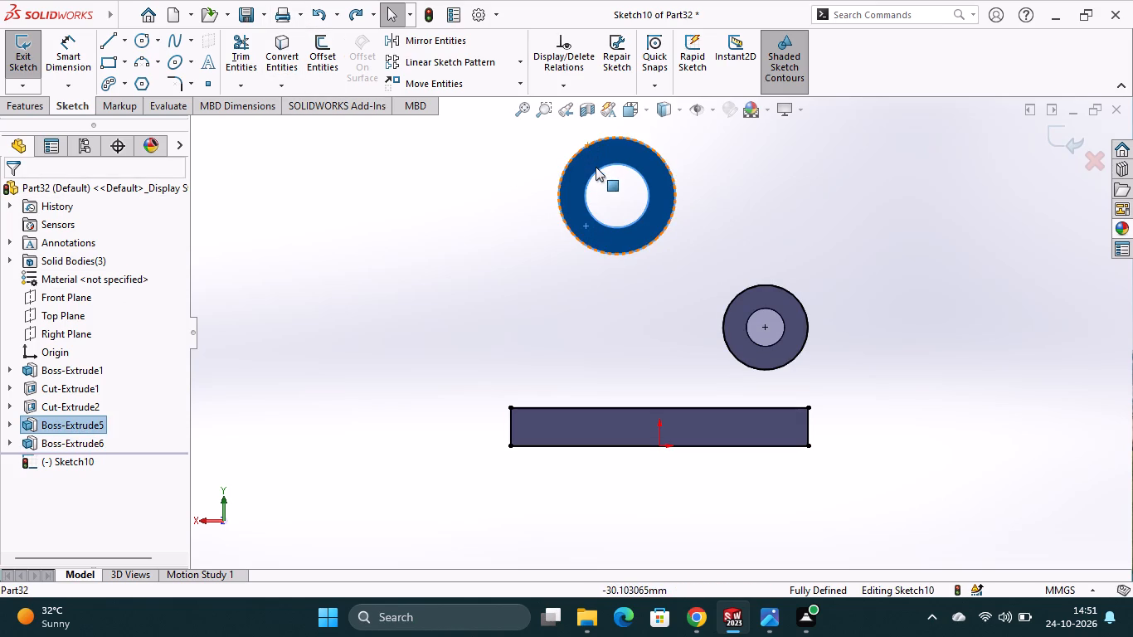
click(283, 42)
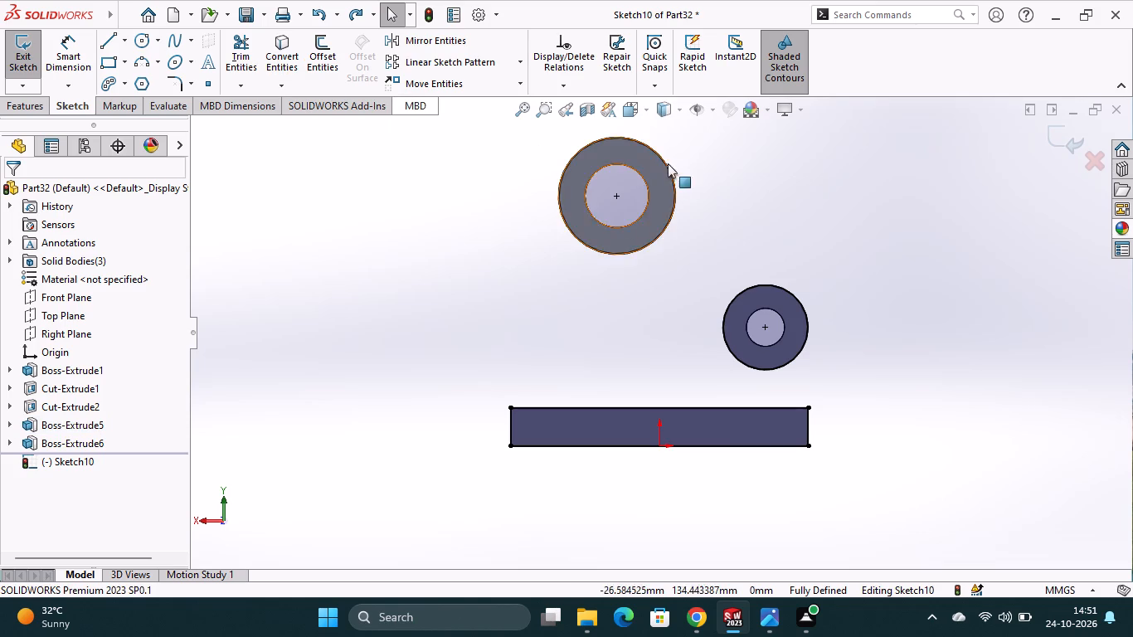
Convert the larger boss's 30 mm inner circular edge into the sketch.
click(641, 158)
click(316, 360)
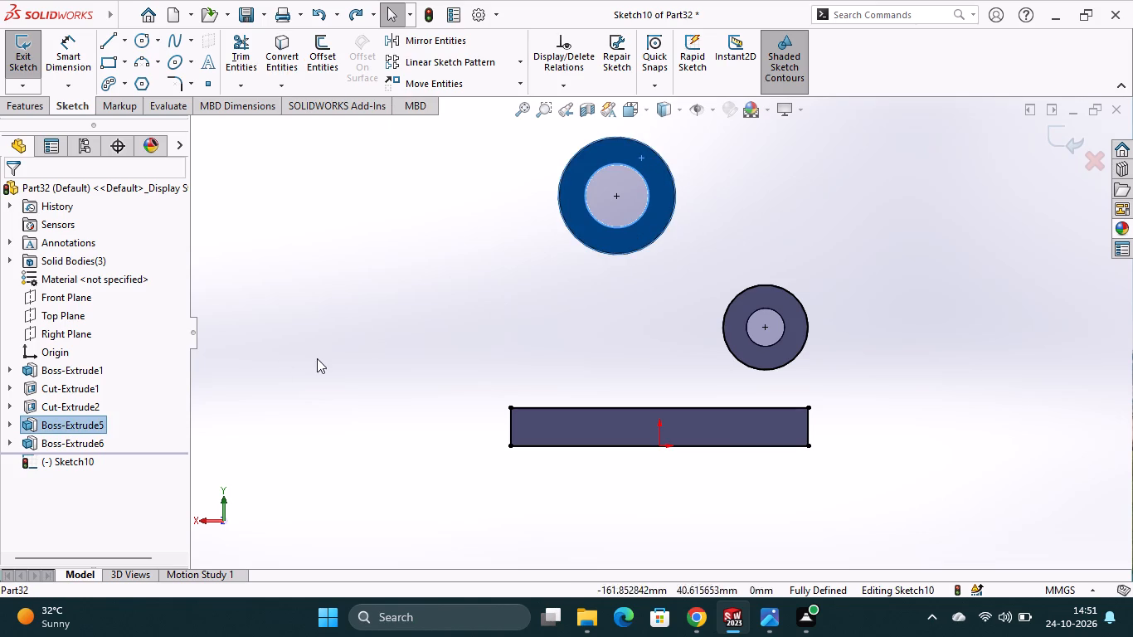
click(628, 221)
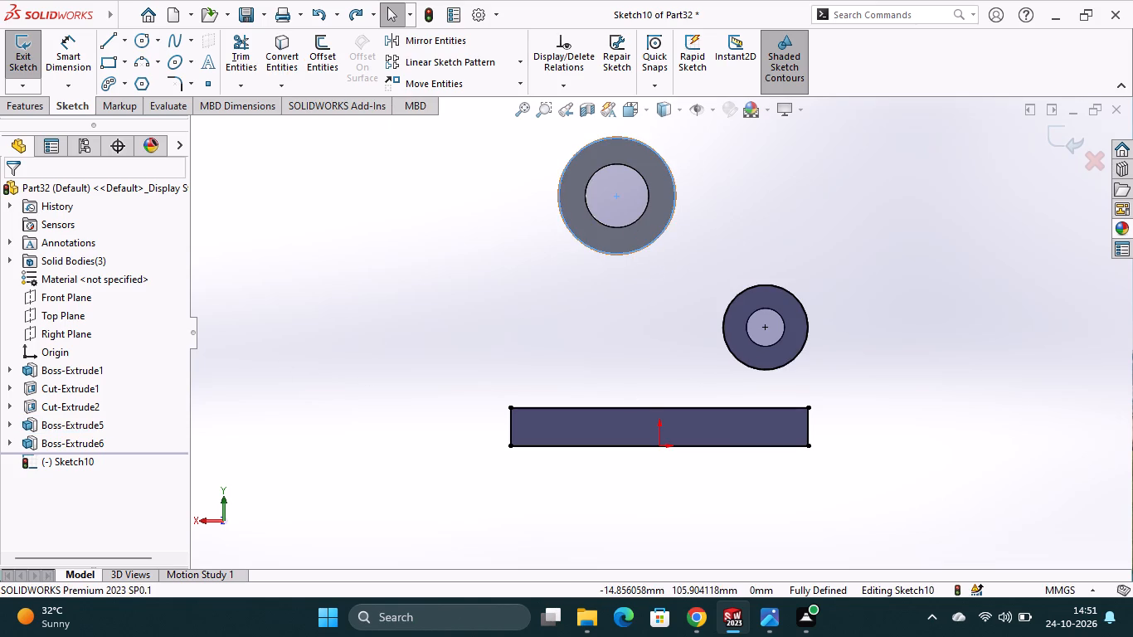
click(273, 41)
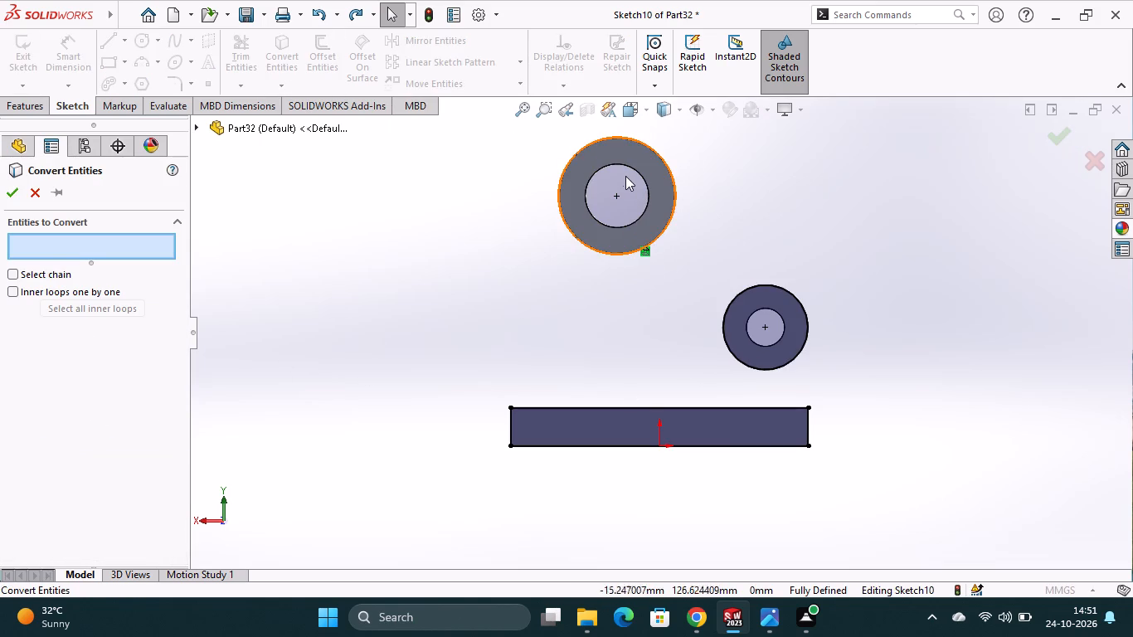
click(620, 164)
click(625, 406)
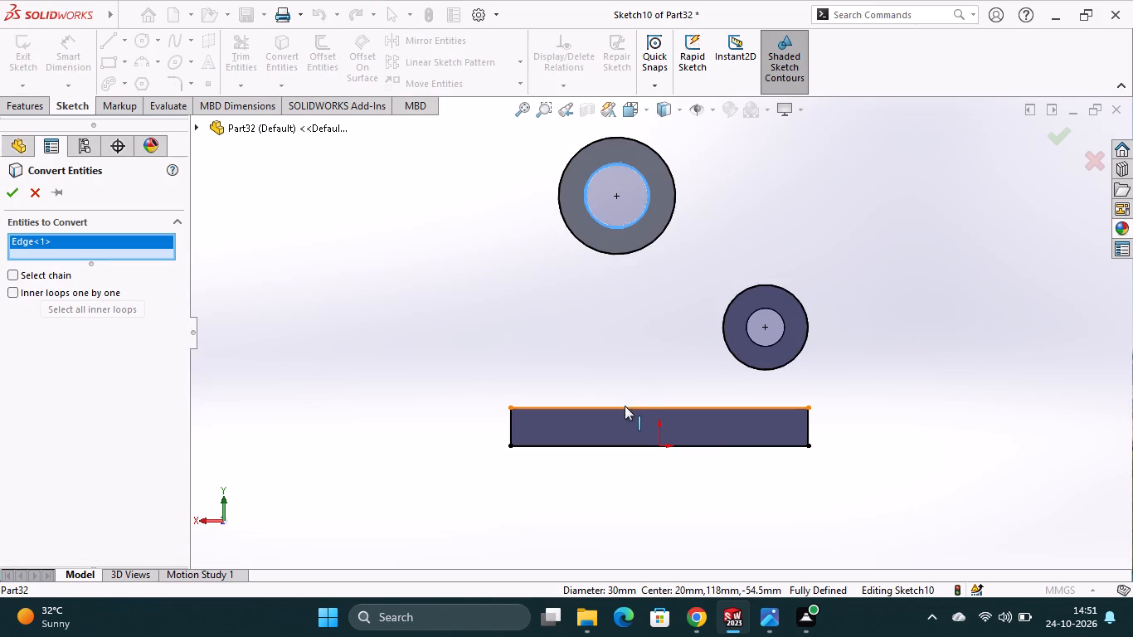
click(750, 328)
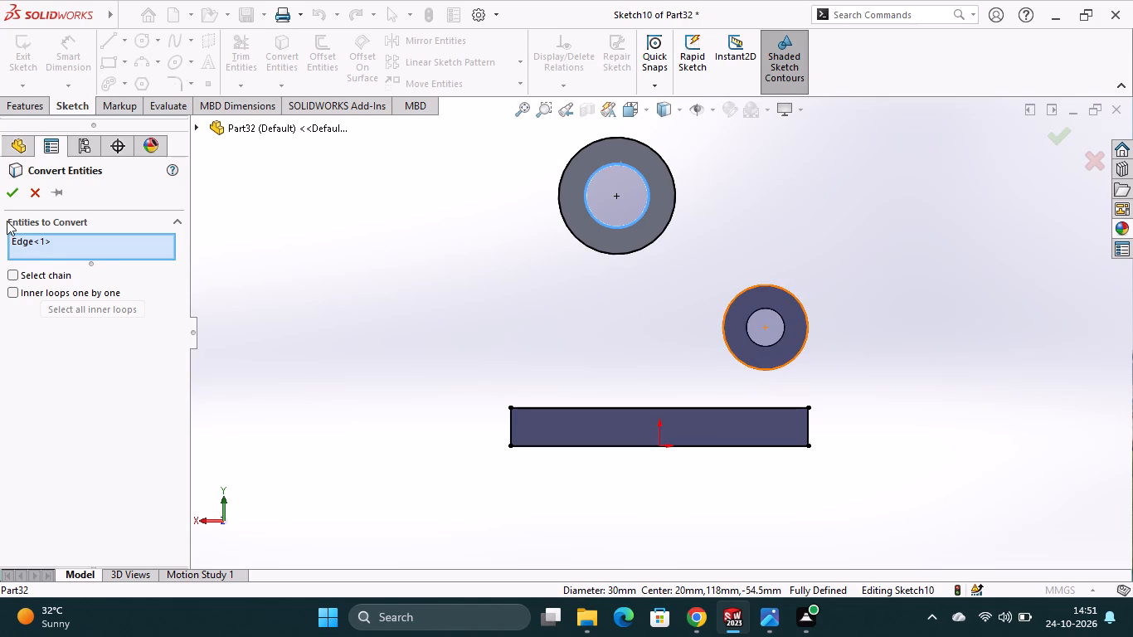
click(19, 196)
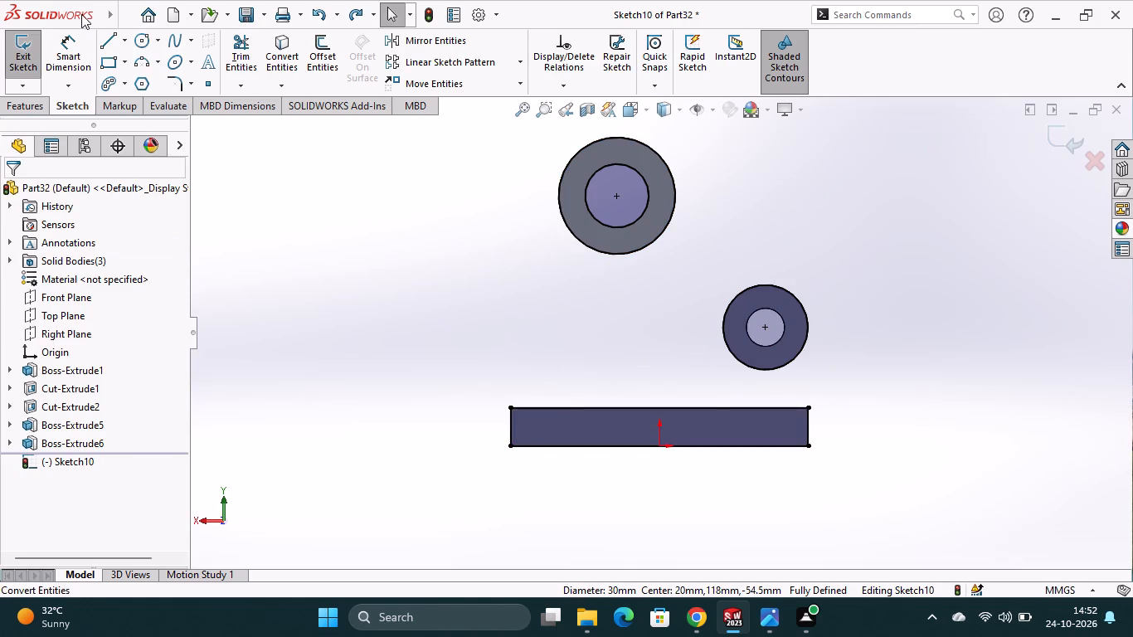
click(435, 216)
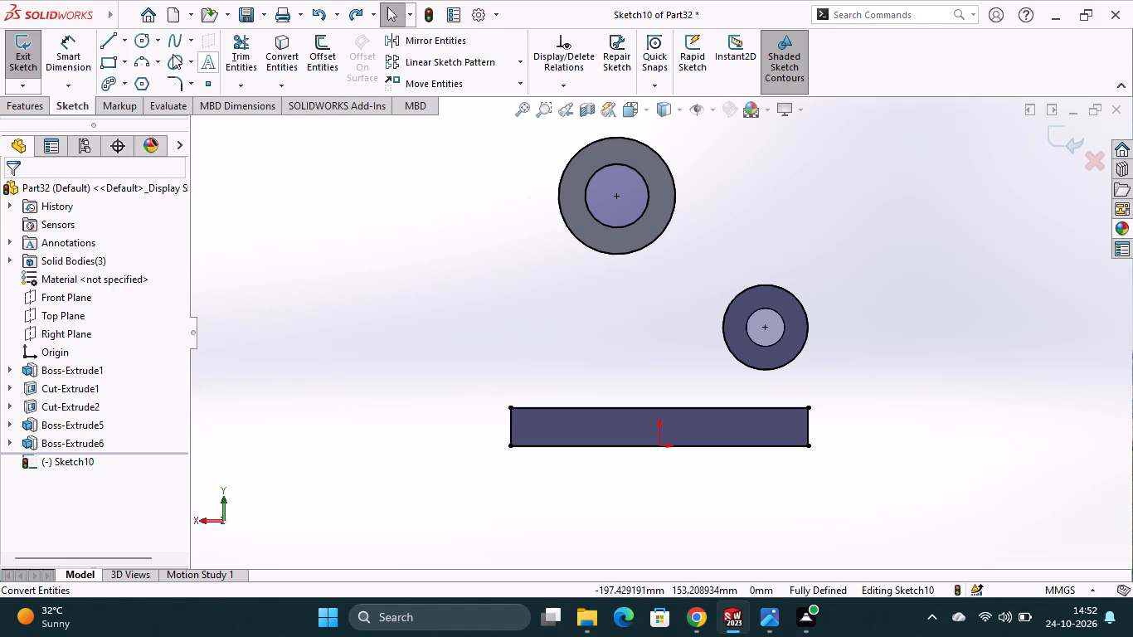
Sketch a three-point arc of about 34 mm radius between the larger and smaller bosses, curving inward toward the base block.
click(145, 59)
click(687, 188)
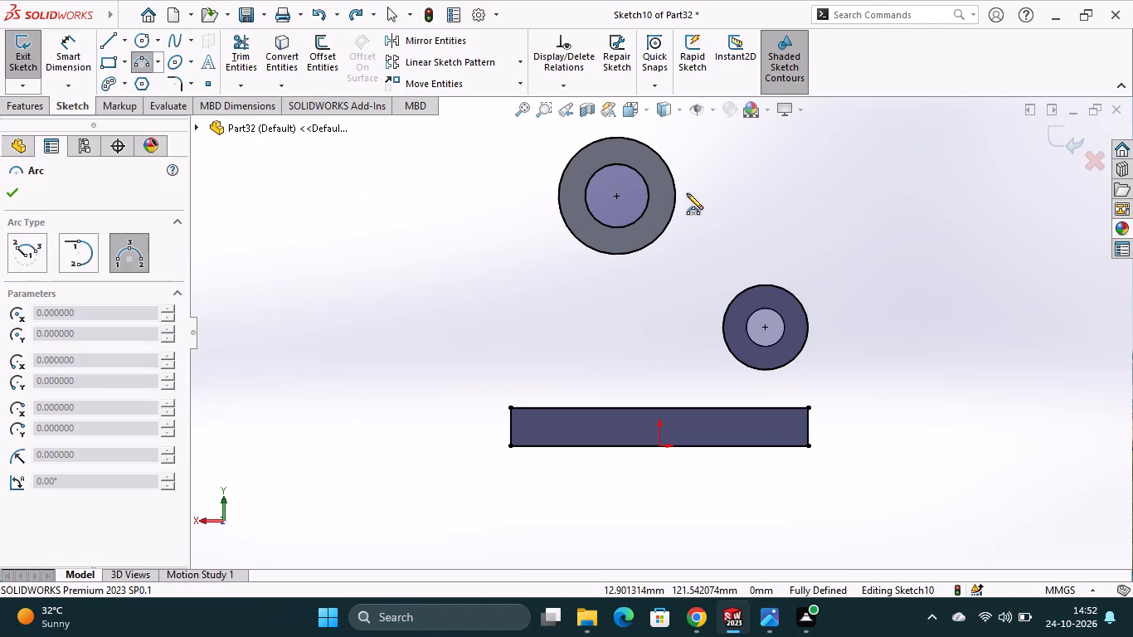
click(742, 275)
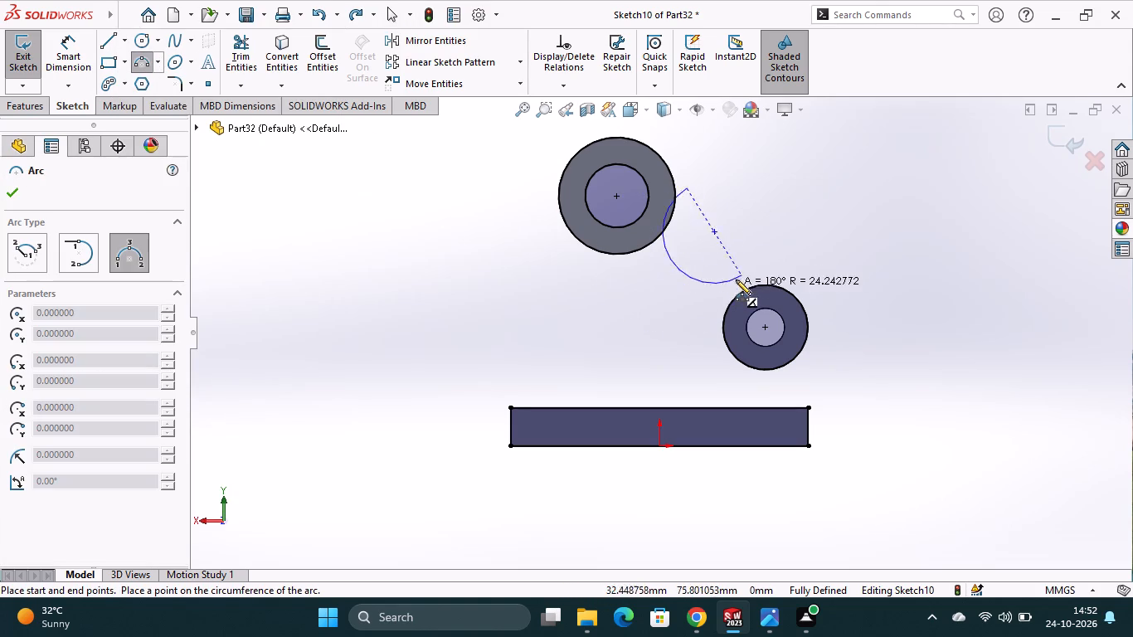
click(717, 270)
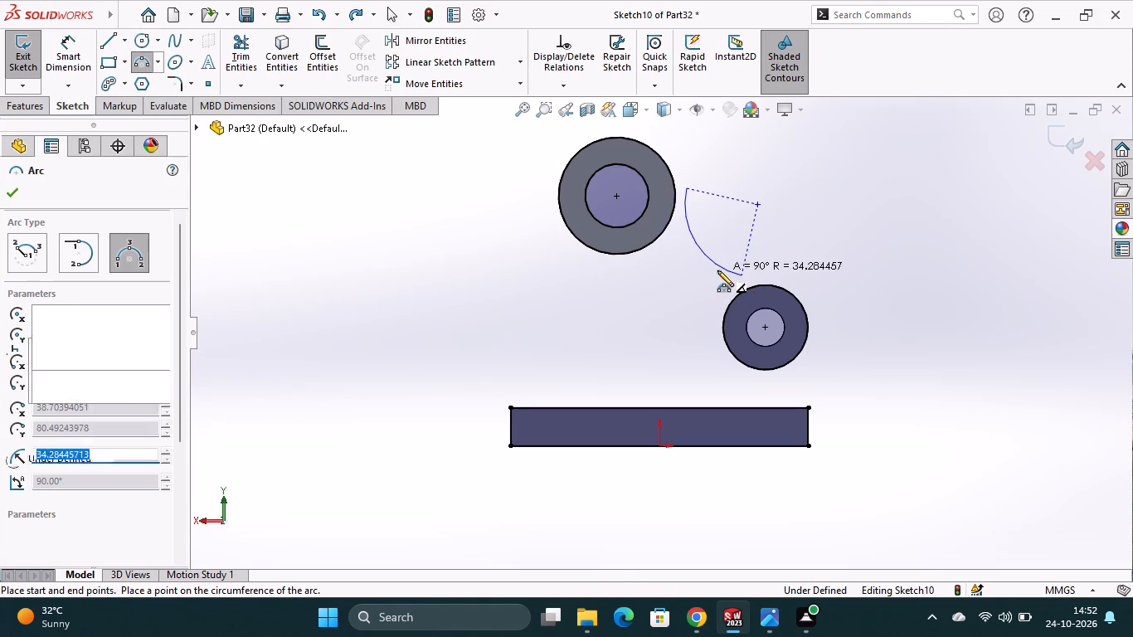
key(Escape)
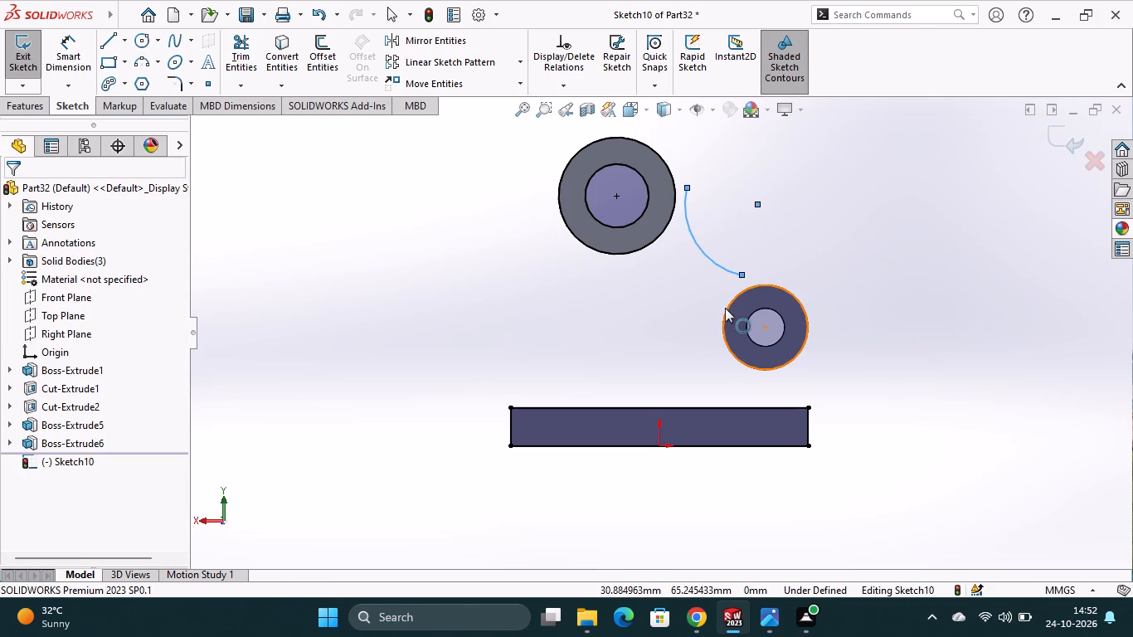
Make the arc tangent to the outer circles of both the smaller and the larger boss.
ctrl+click(725, 308)
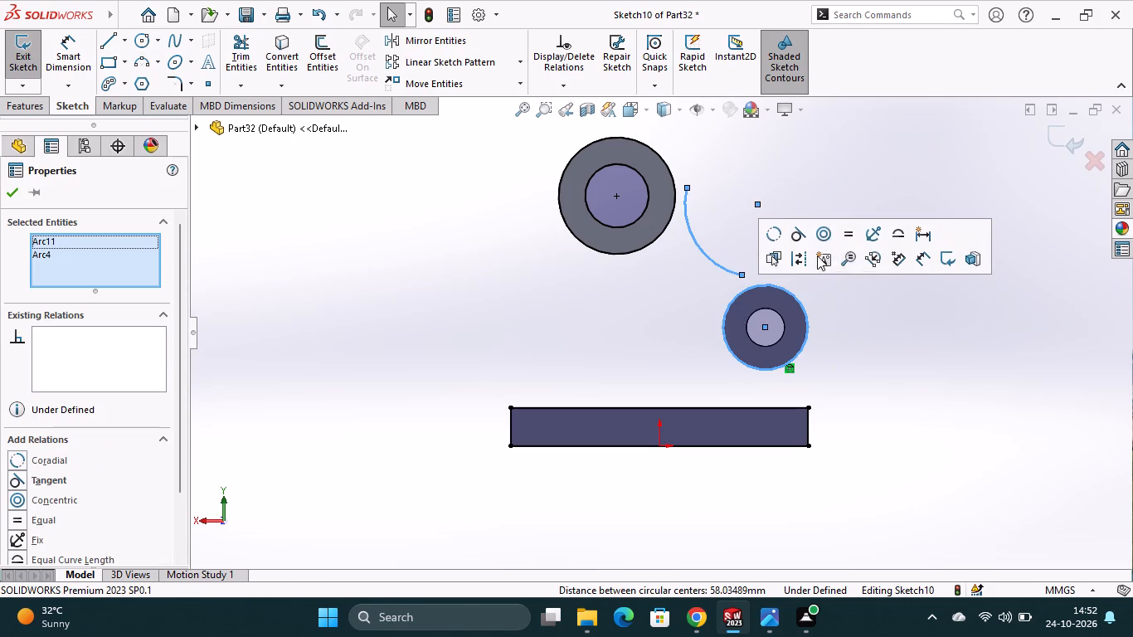
click(804, 234)
click(732, 230)
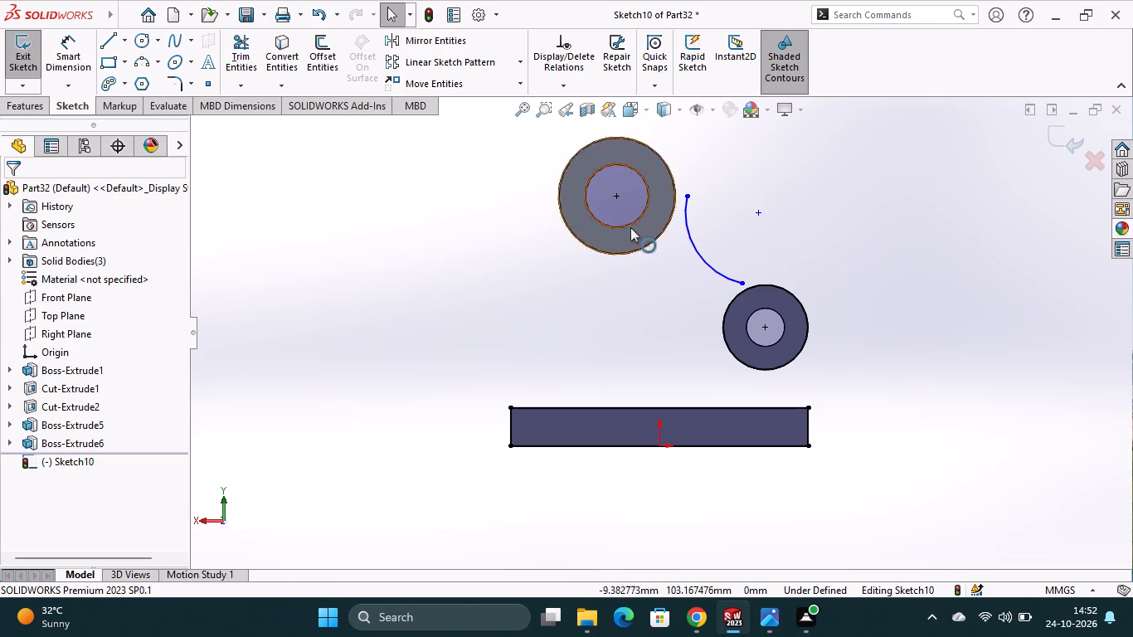
click(669, 227)
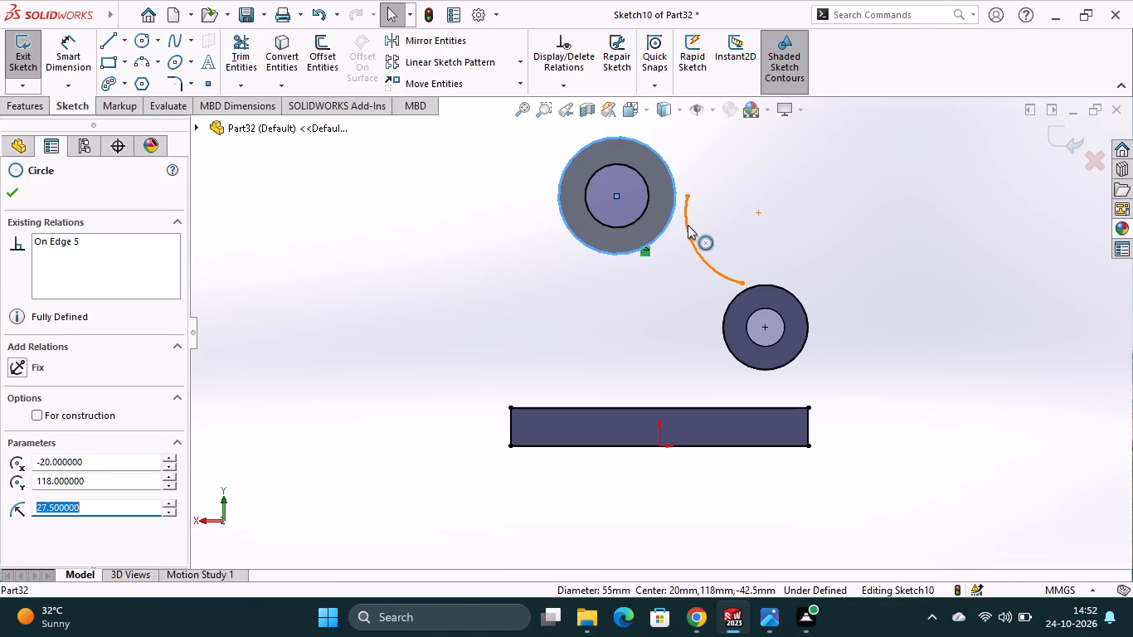
ctrl+click(688, 225)
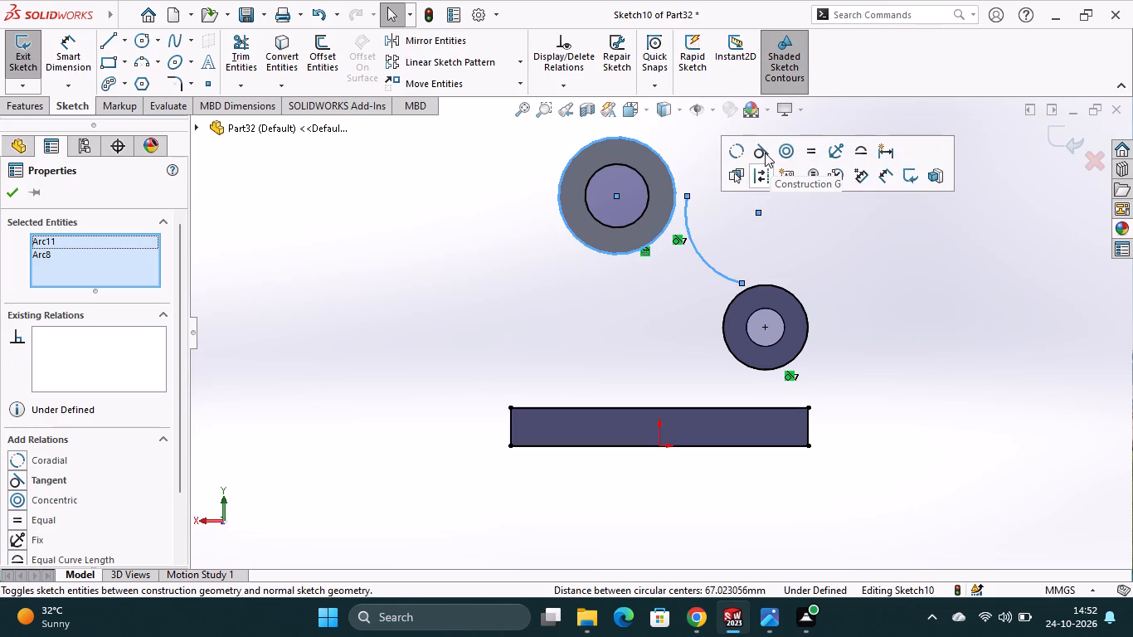
click(763, 153)
click(711, 228)
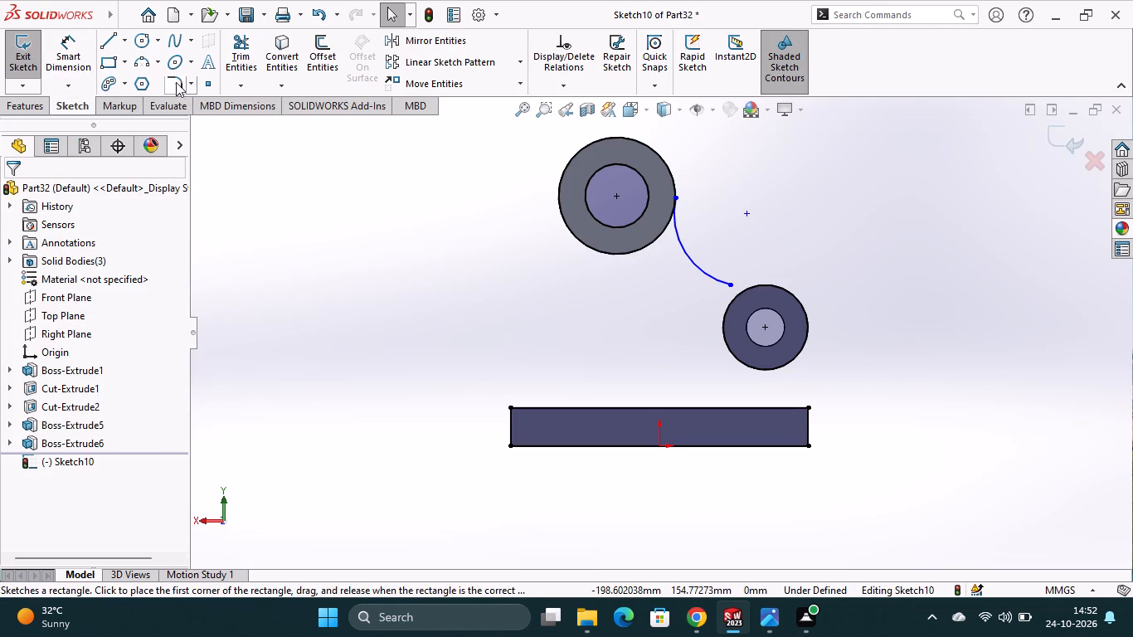
Extend the arc's lower end to the smaller boss's outer circle.
click(238, 93)
click(301, 130)
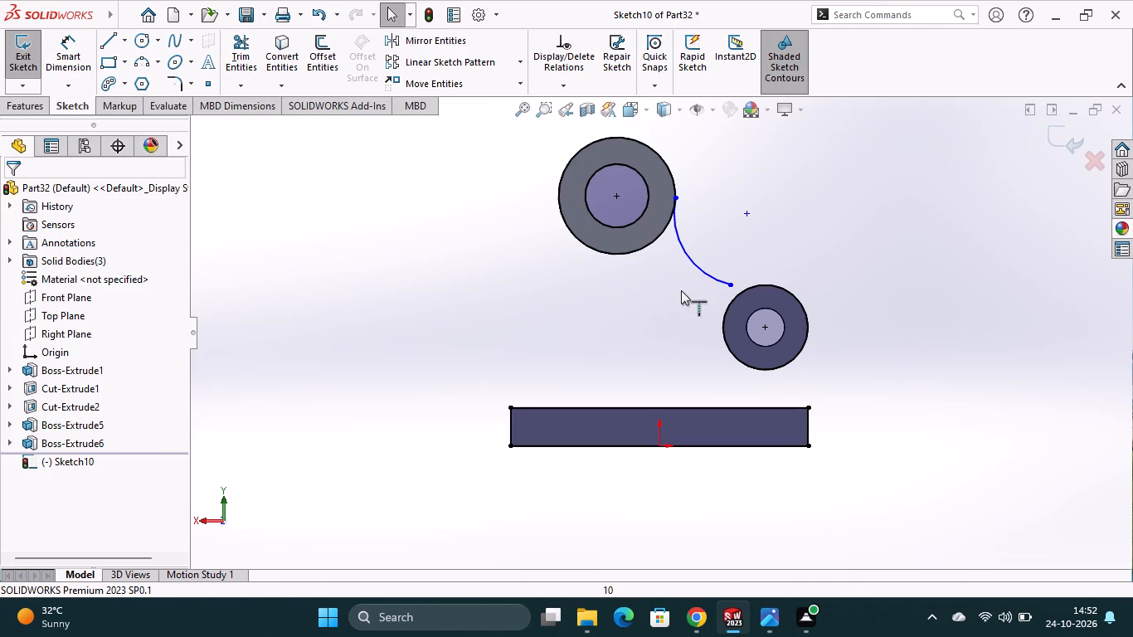
click(713, 281)
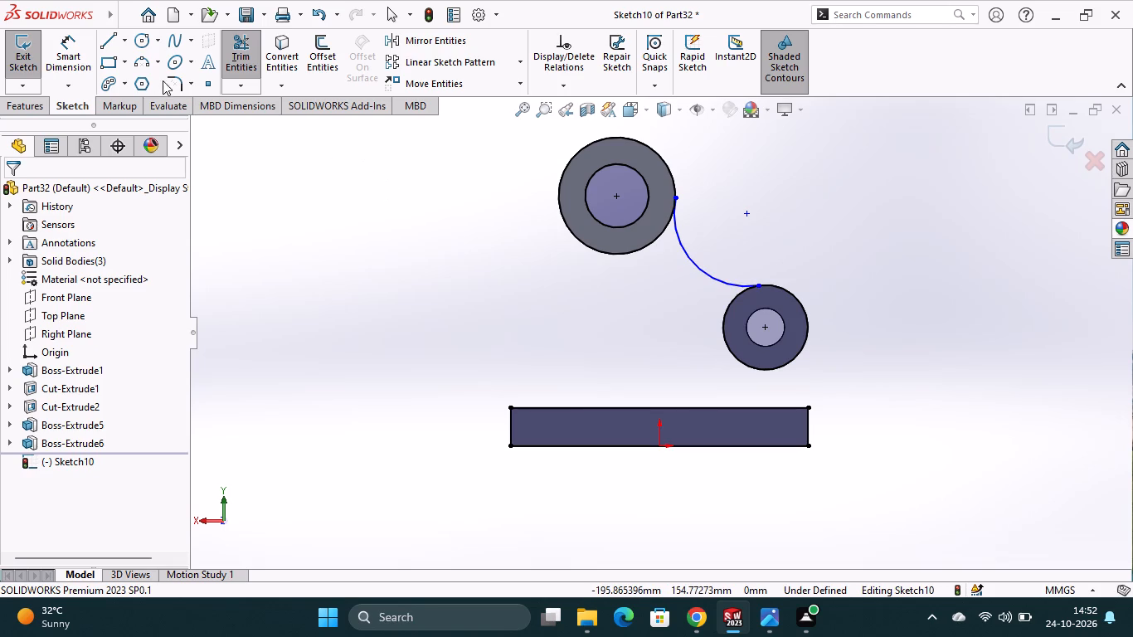
Dimension the connecting arc with a radius of 25 mm.
click(83, 55)
click(708, 275)
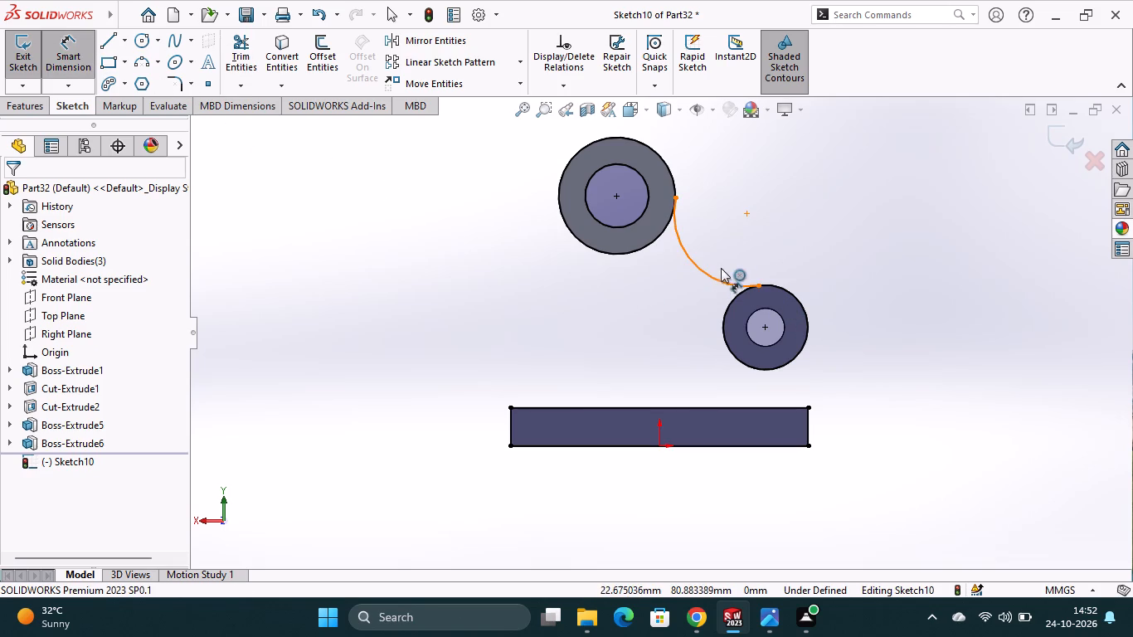
click(720, 248)
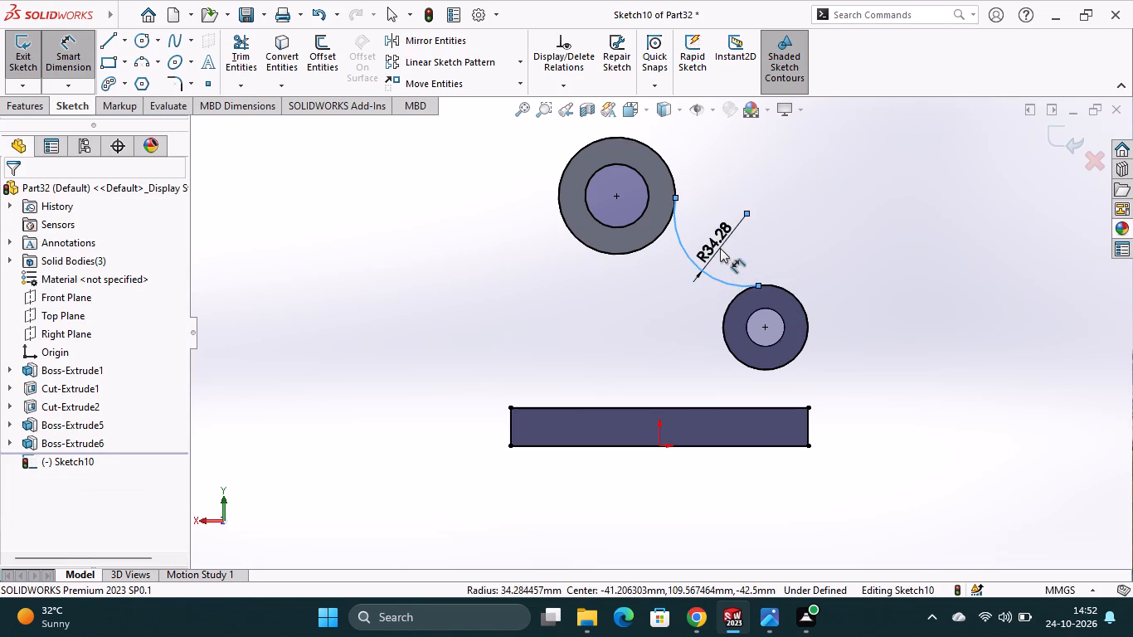
key(2)
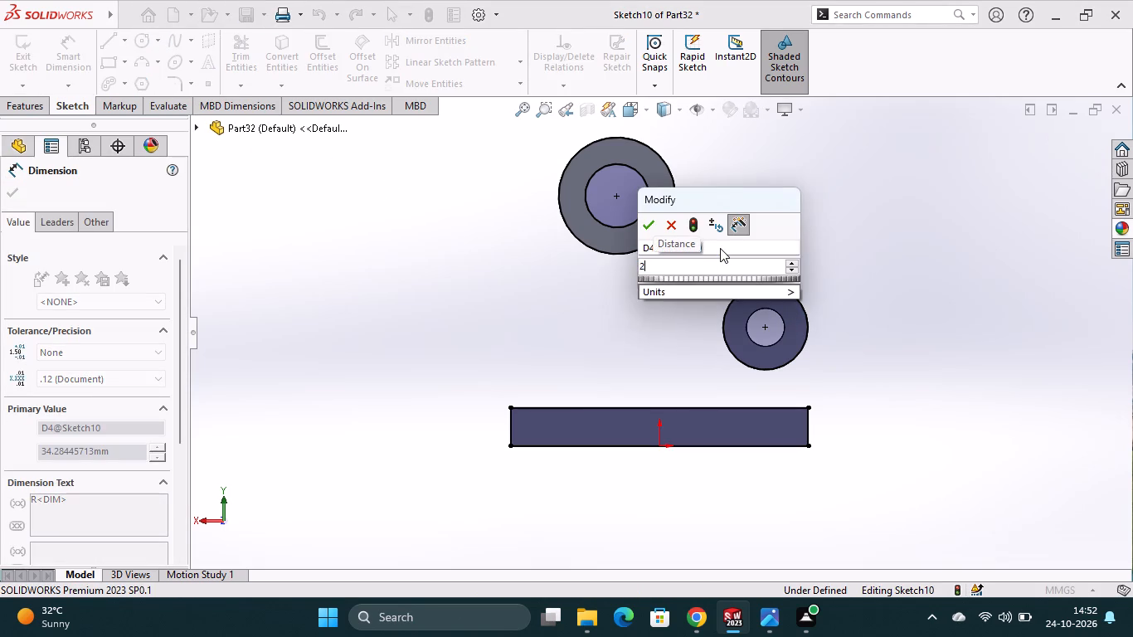
key(0)
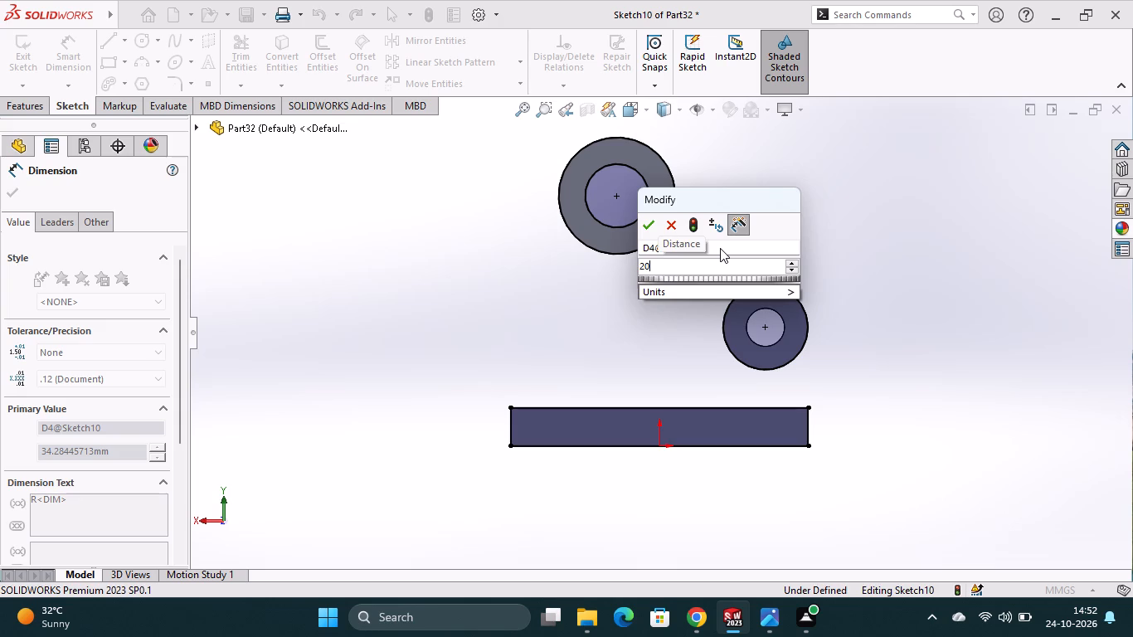
key(BackSpace)
key(5)
key(Return)
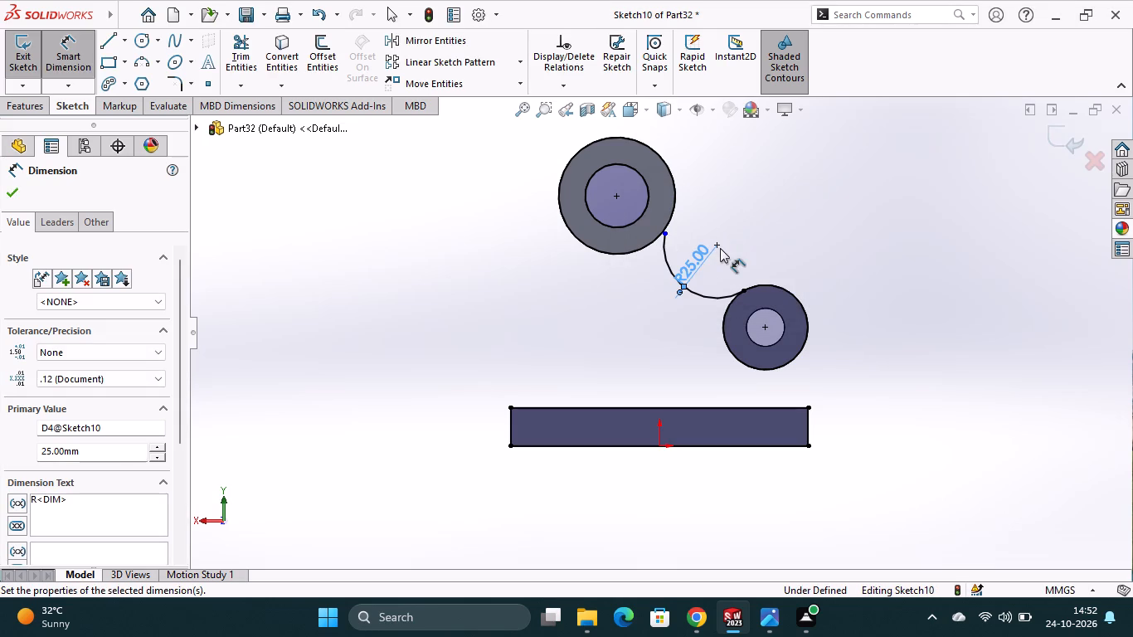
Extend the R25 connecting arc's upper end to the larger boss's outer circle.
click(247, 86)
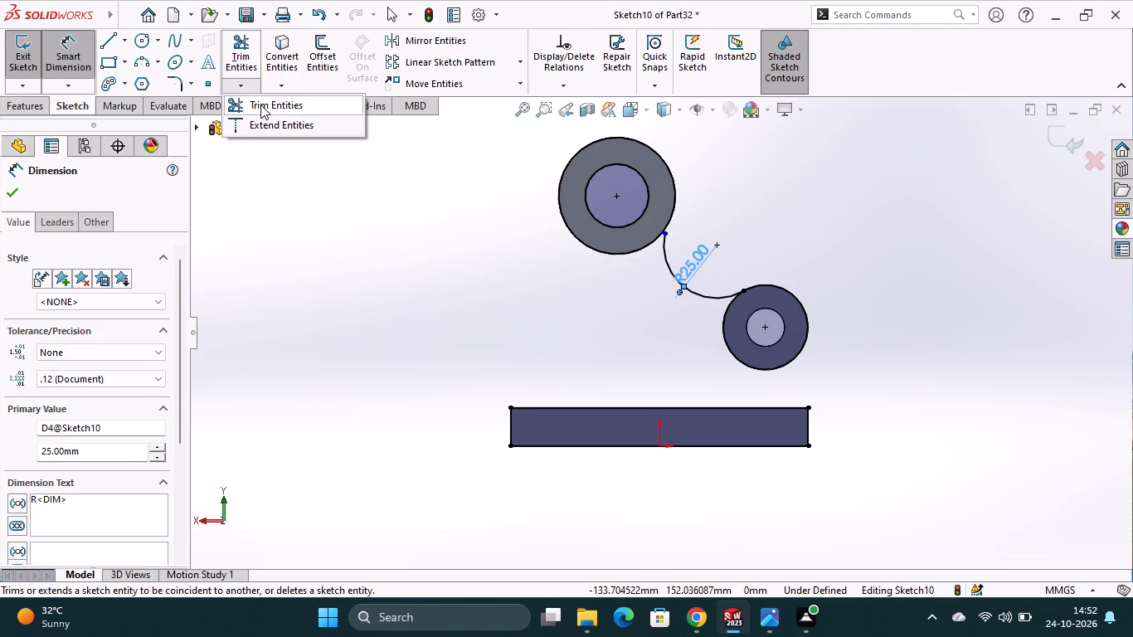
click(260, 129)
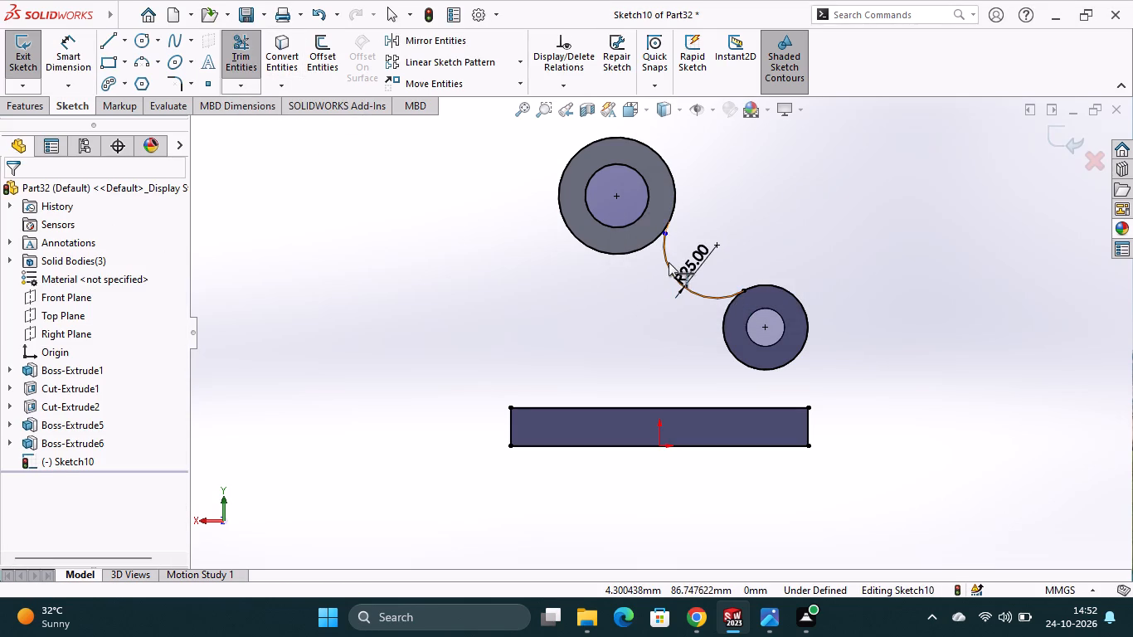
click(669, 262)
click(720, 294)
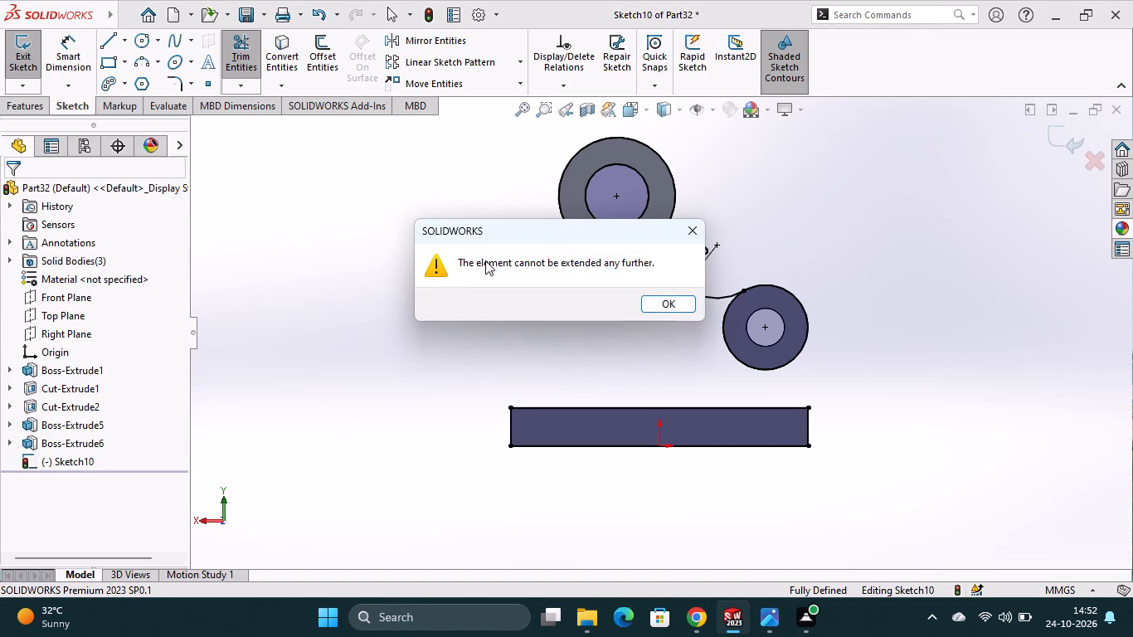
click(675, 301)
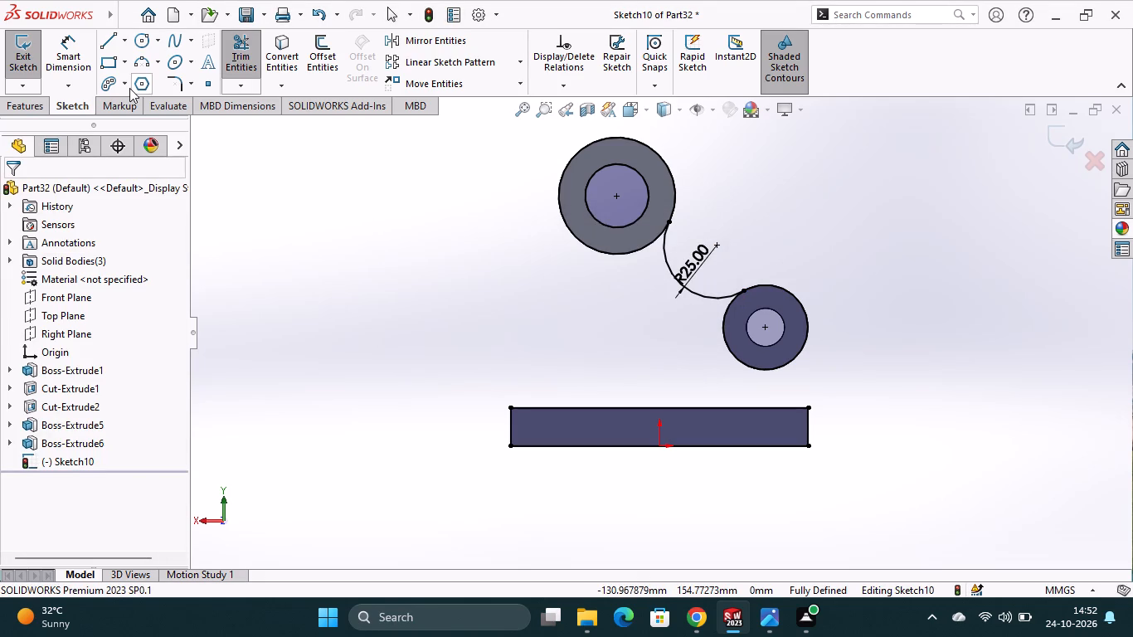
Sketch a 38 mm vertical line from the base's top corner below the smaller boss up to that boss's outer circle.
click(246, 56)
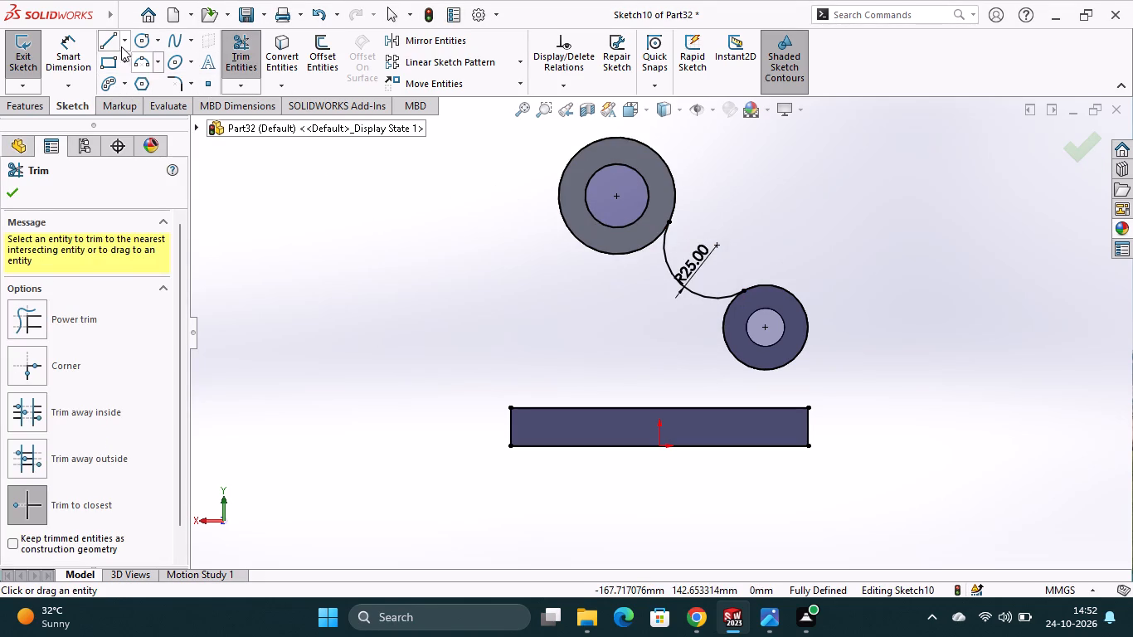
click(113, 42)
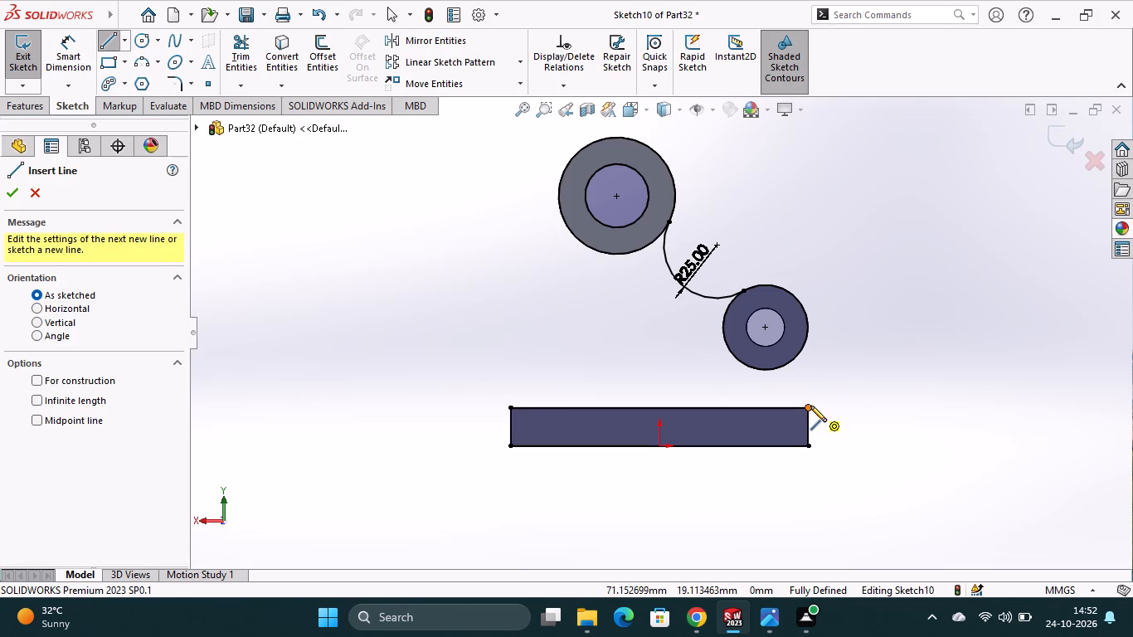
click(807, 409)
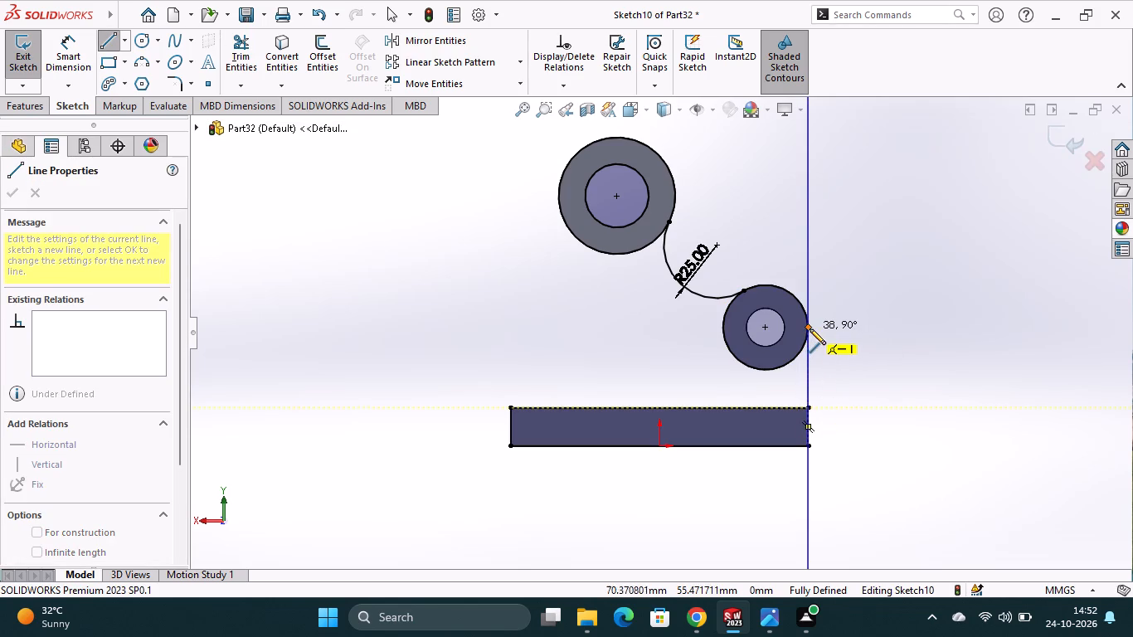
click(810, 327)
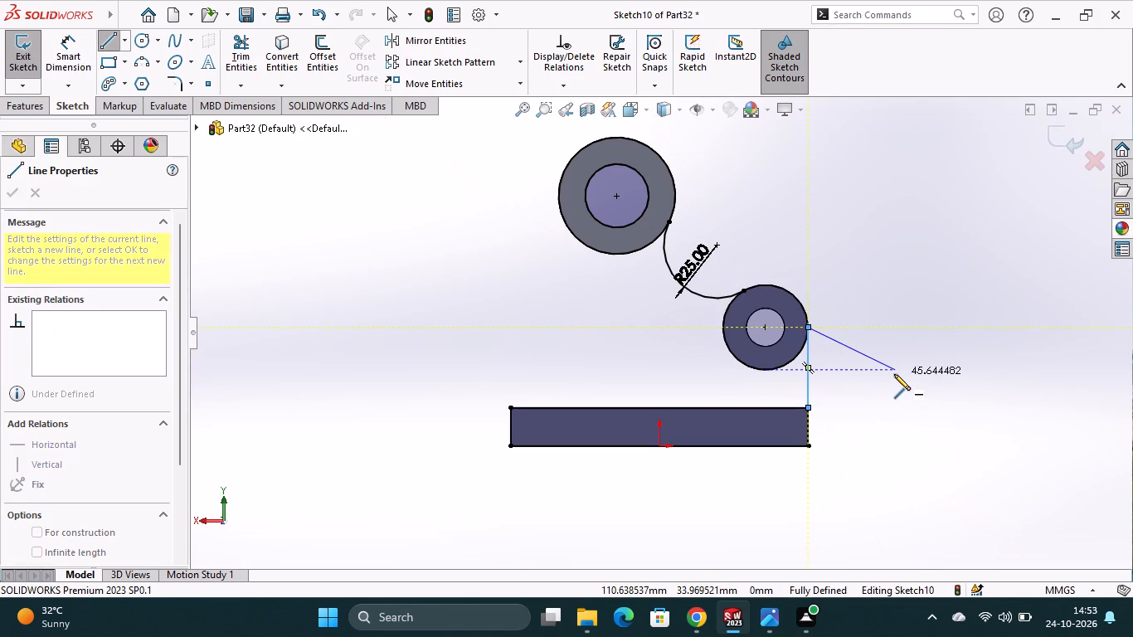
key(Escape)
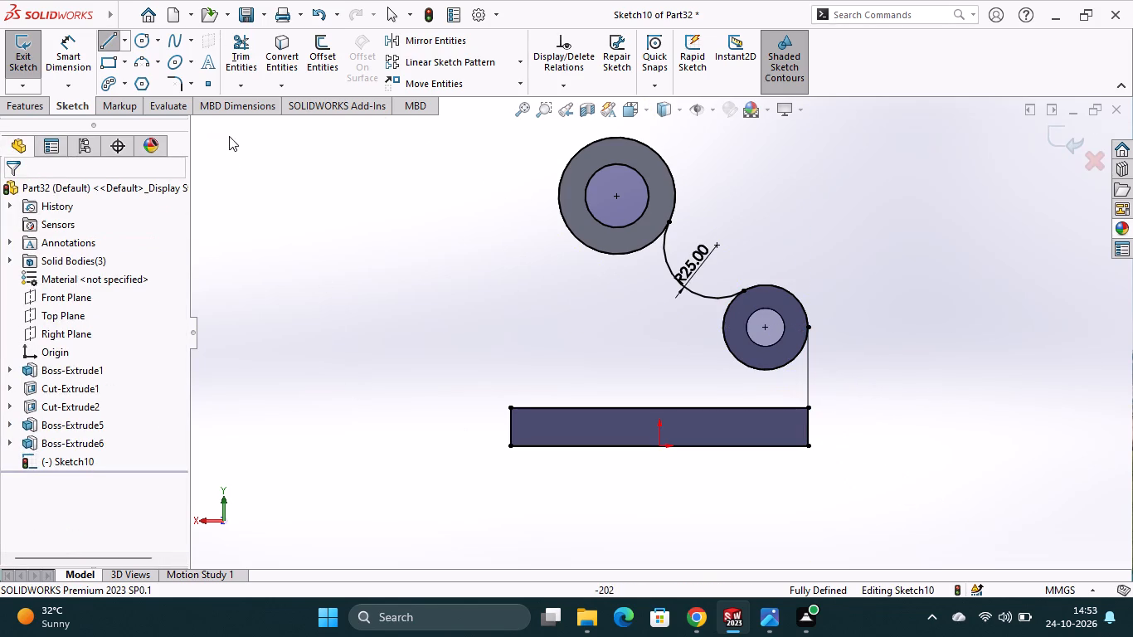
Sketch a line about 111 mm long from the base's opposite top corner to the larger boss's outer circle and make it tangent.
click(104, 42)
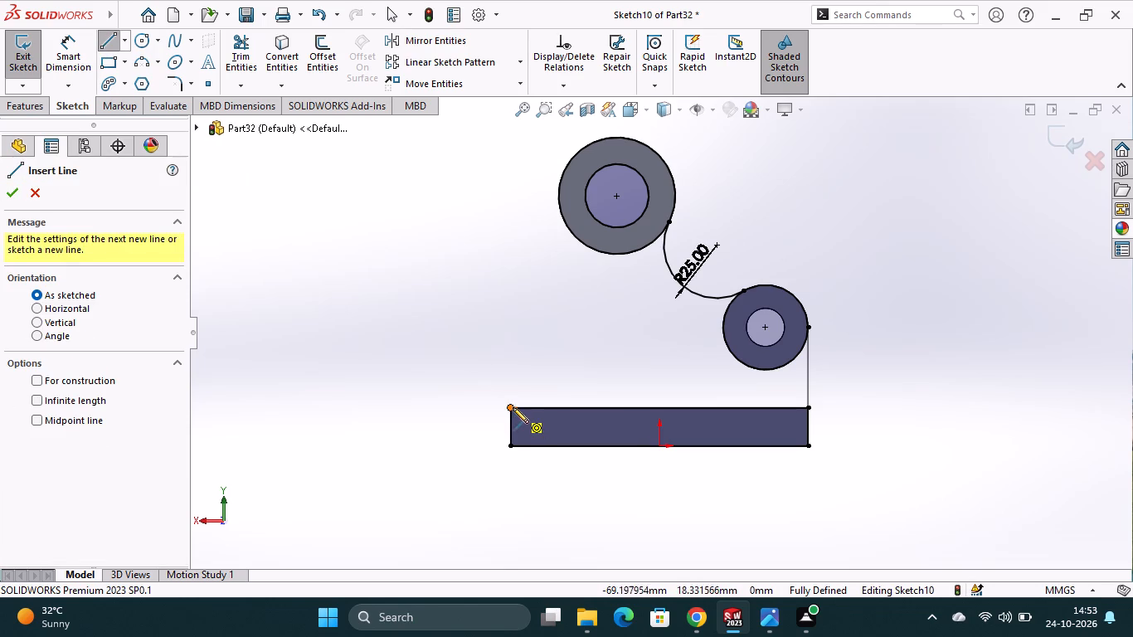
click(510, 406)
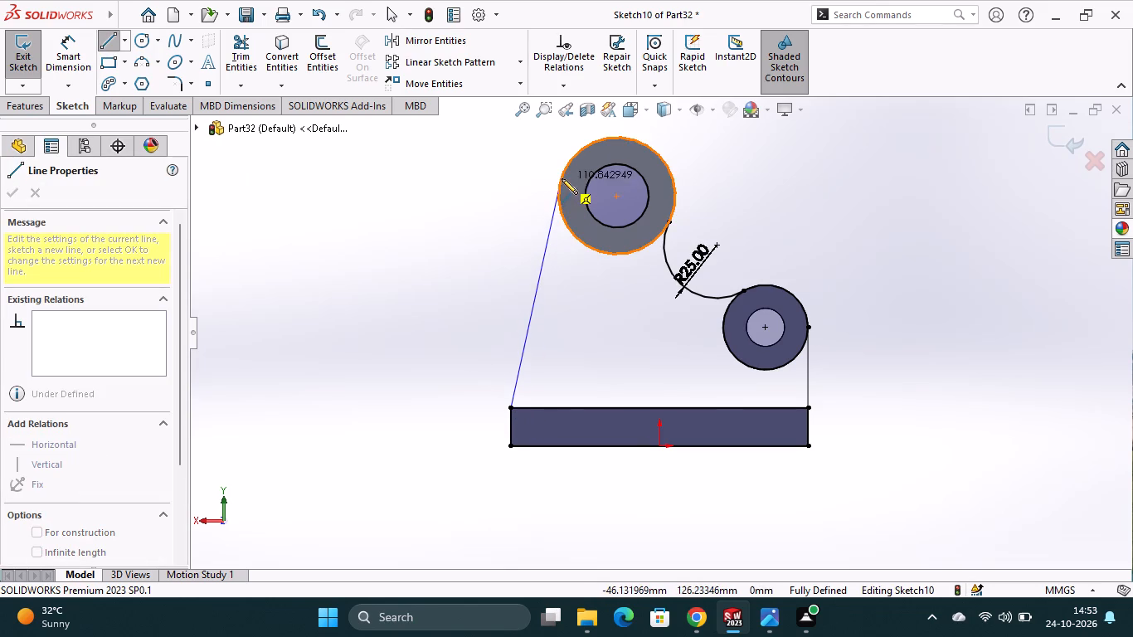
click(562, 177)
key(Escape)
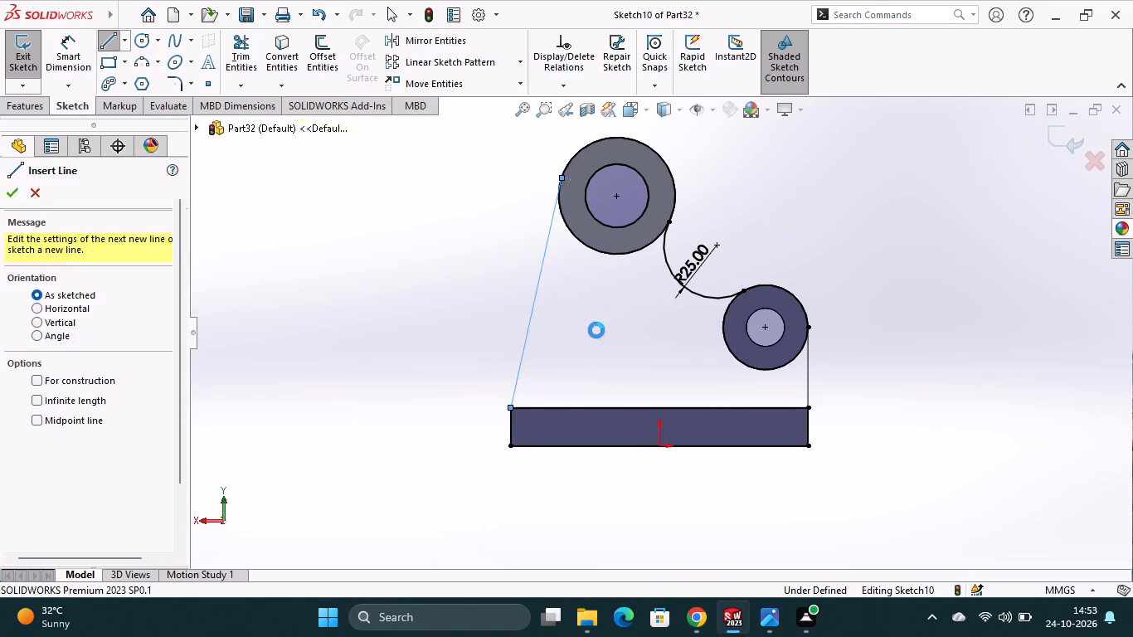
click(540, 263)
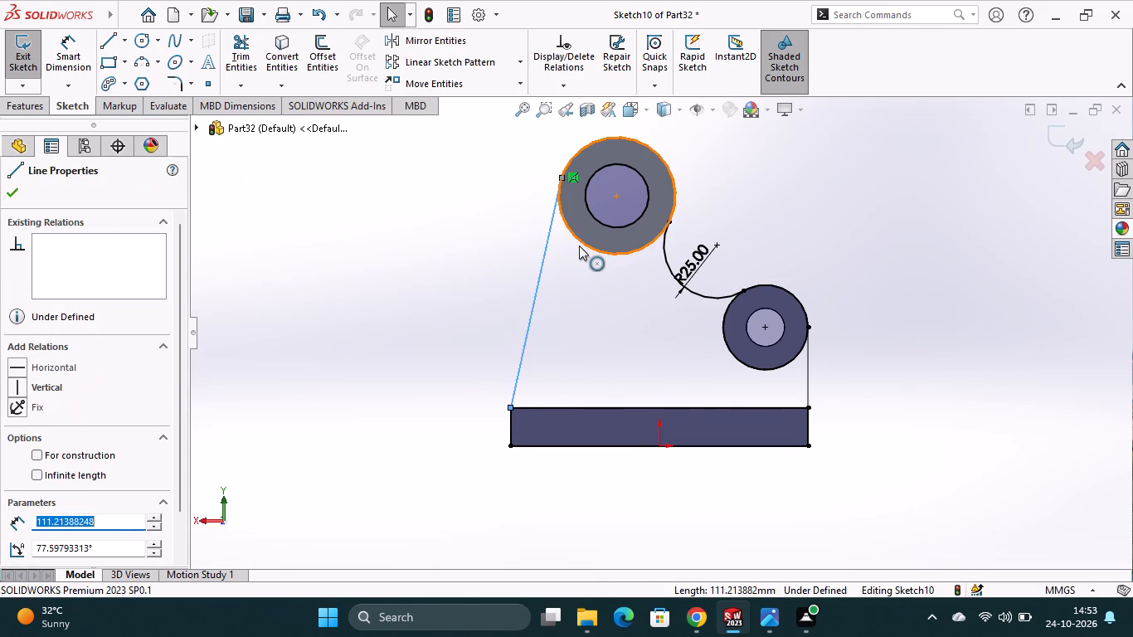
ctrl+click(579, 245)
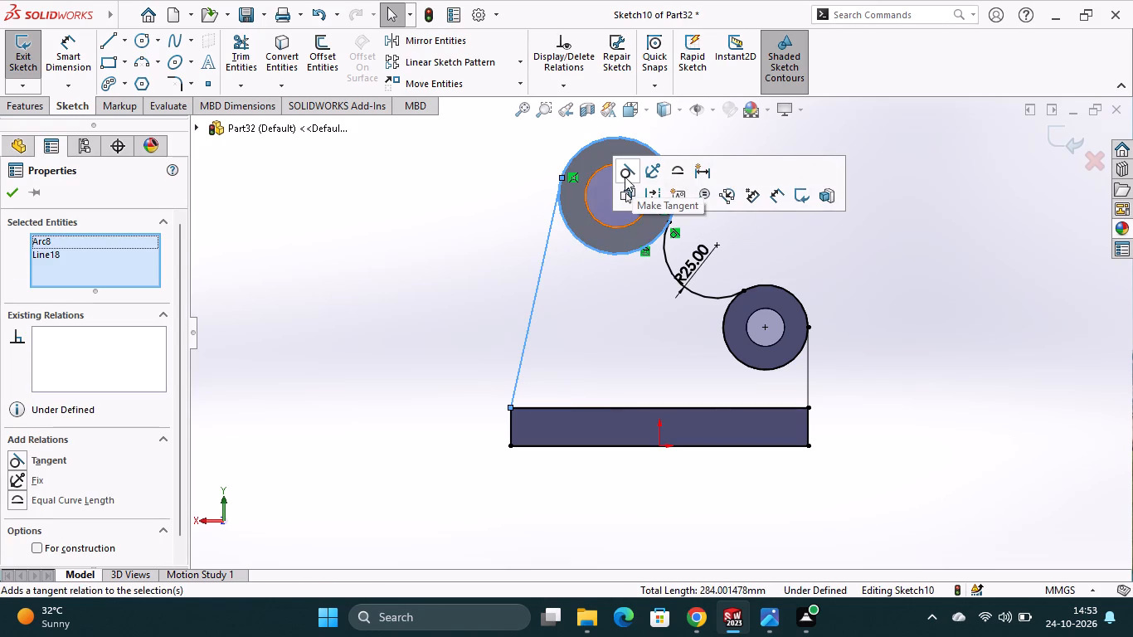
click(625, 177)
click(567, 306)
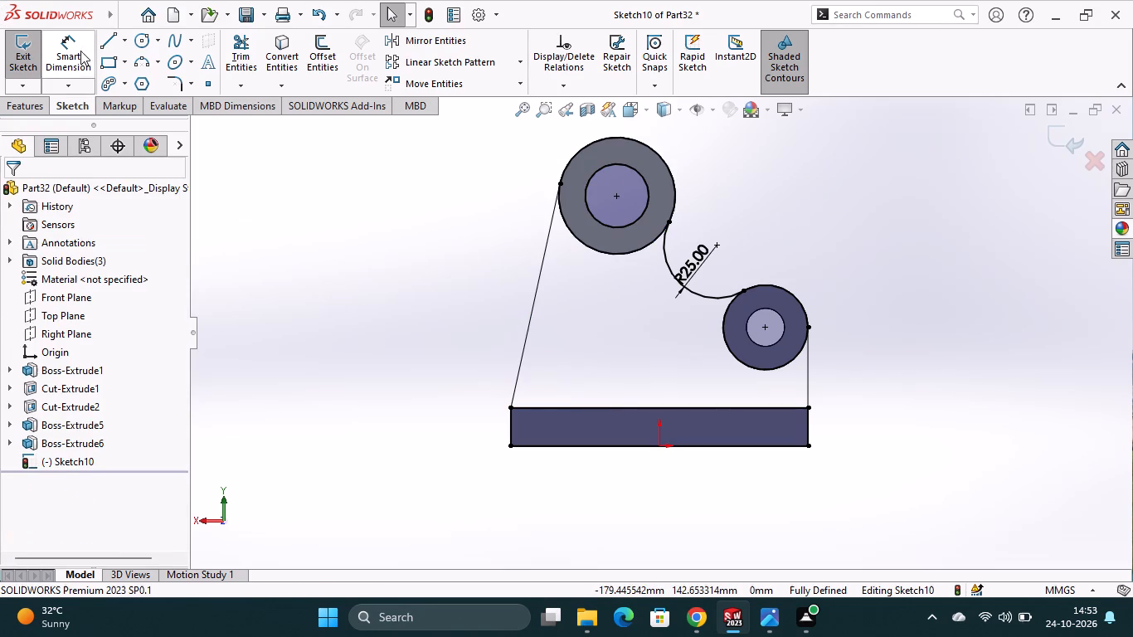
Trim the bosses' outward-facing circle portions and the base's two side edges and bottom edge, leaving a closed web profile.
click(242, 51)
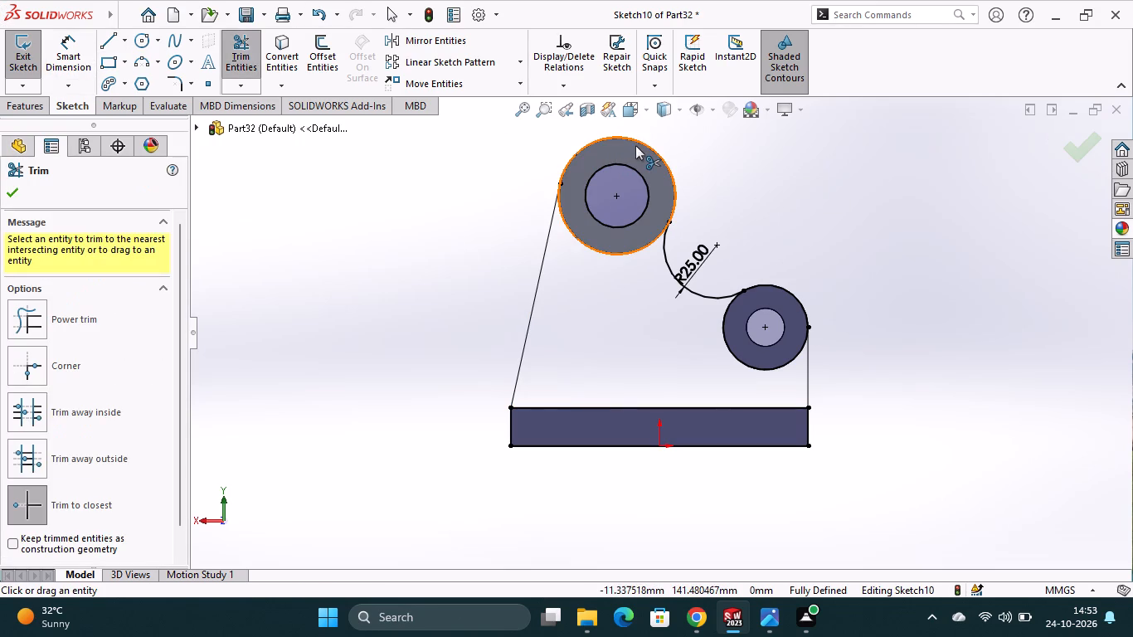
click(639, 142)
click(630, 166)
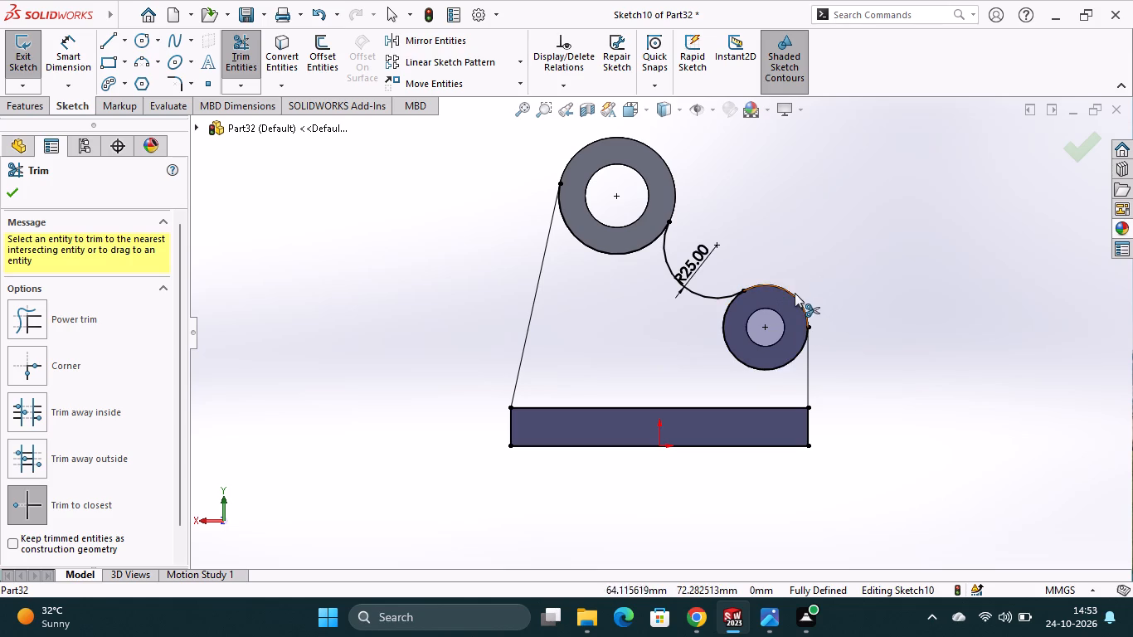
click(795, 293)
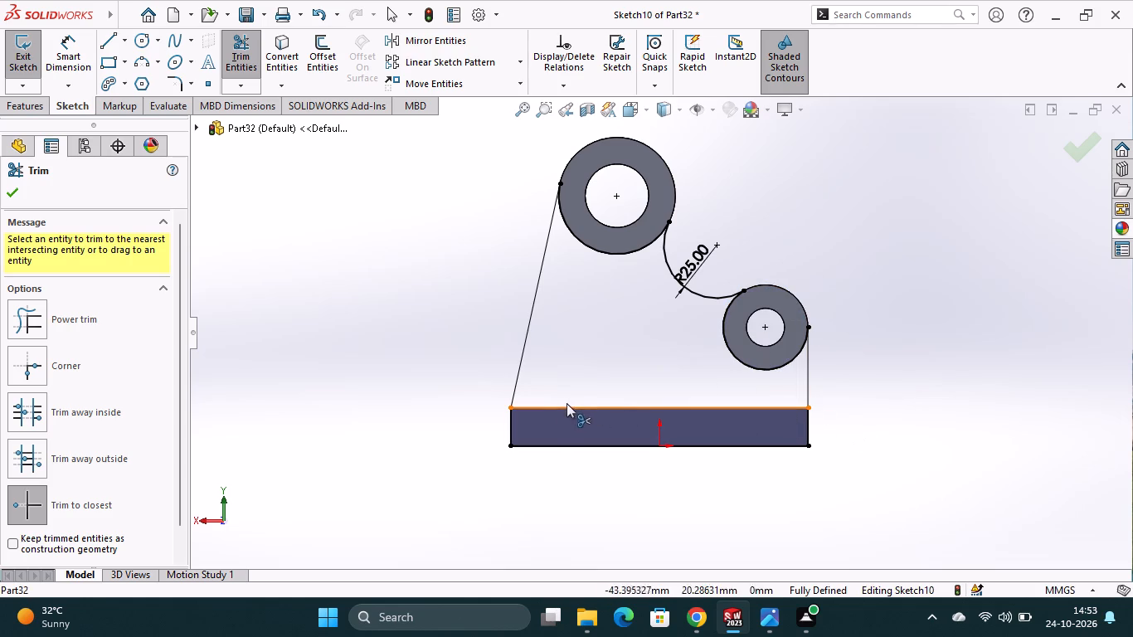
click(509, 429)
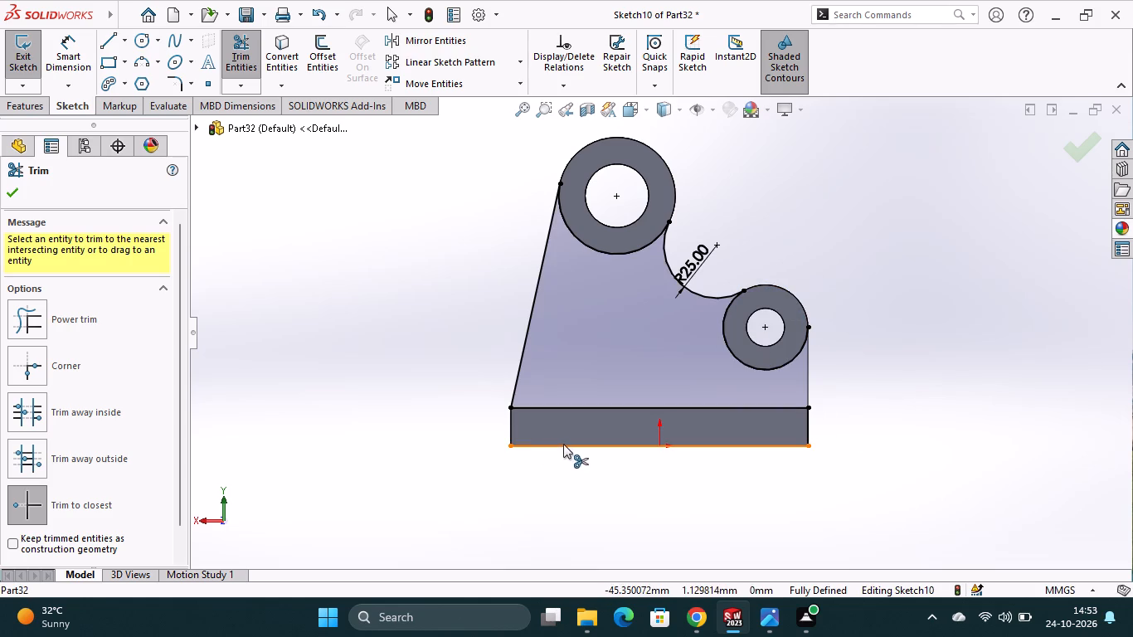
click(563, 444)
click(808, 431)
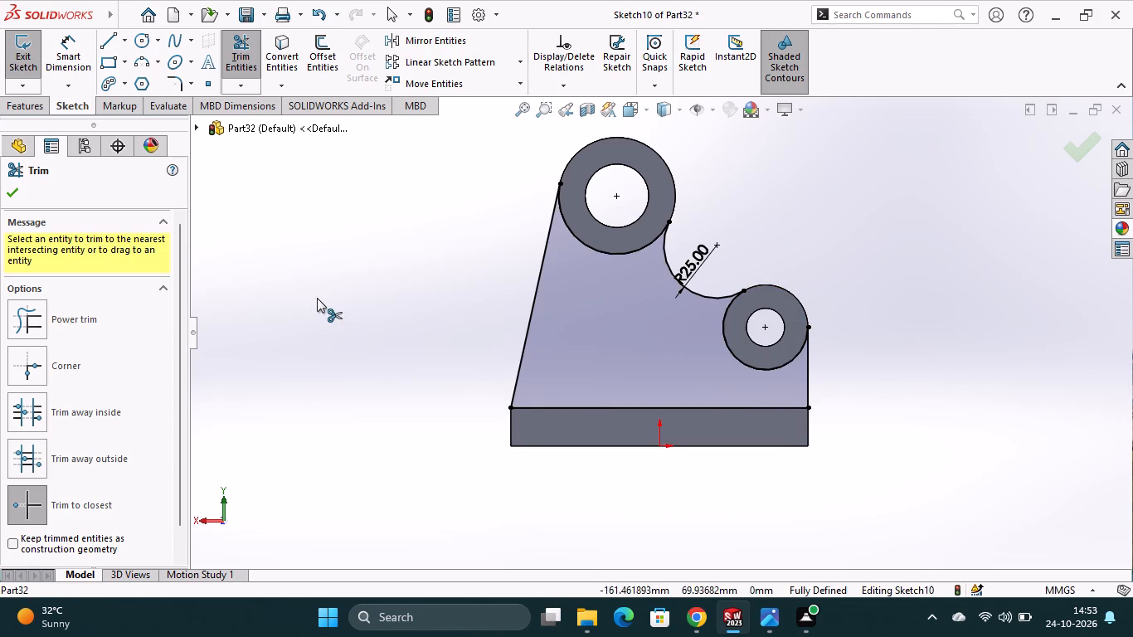
Extrude the web profile as a blind boss 12 mm deep in the reversed direction, merged with the bosses and base.
click(39, 105)
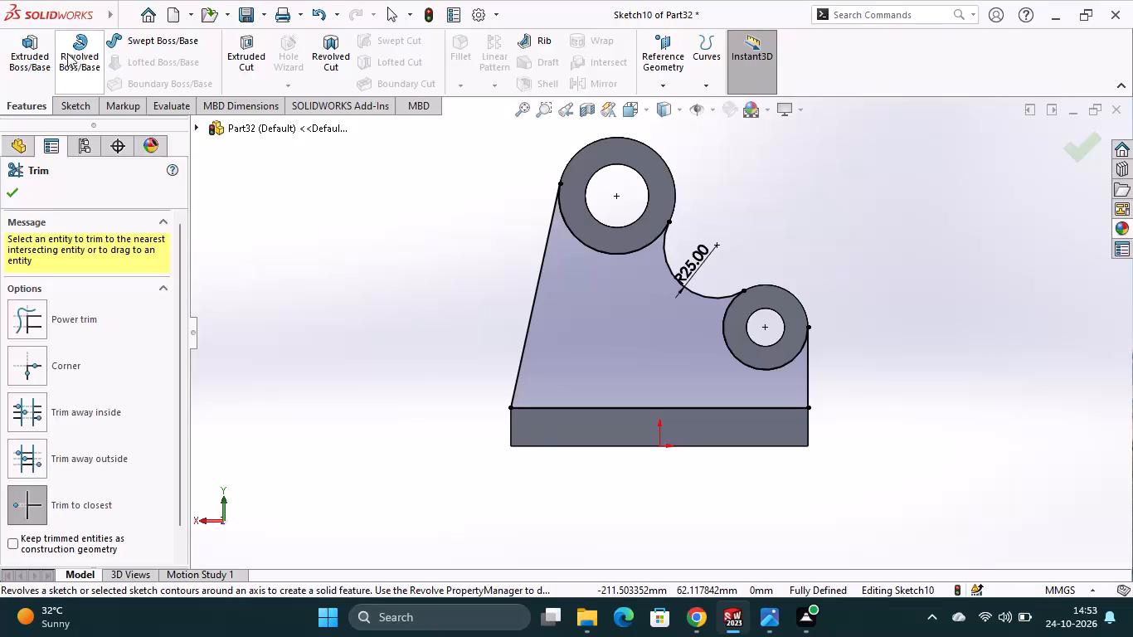
click(36, 64)
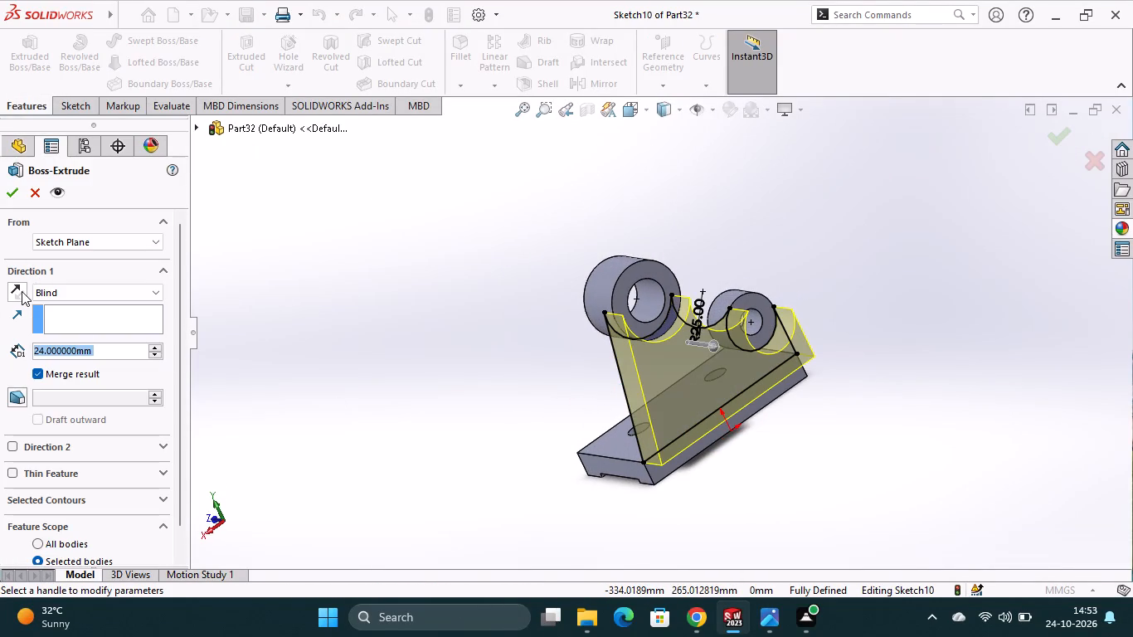
click(22, 291)
drag(102, 348, 19, 348)
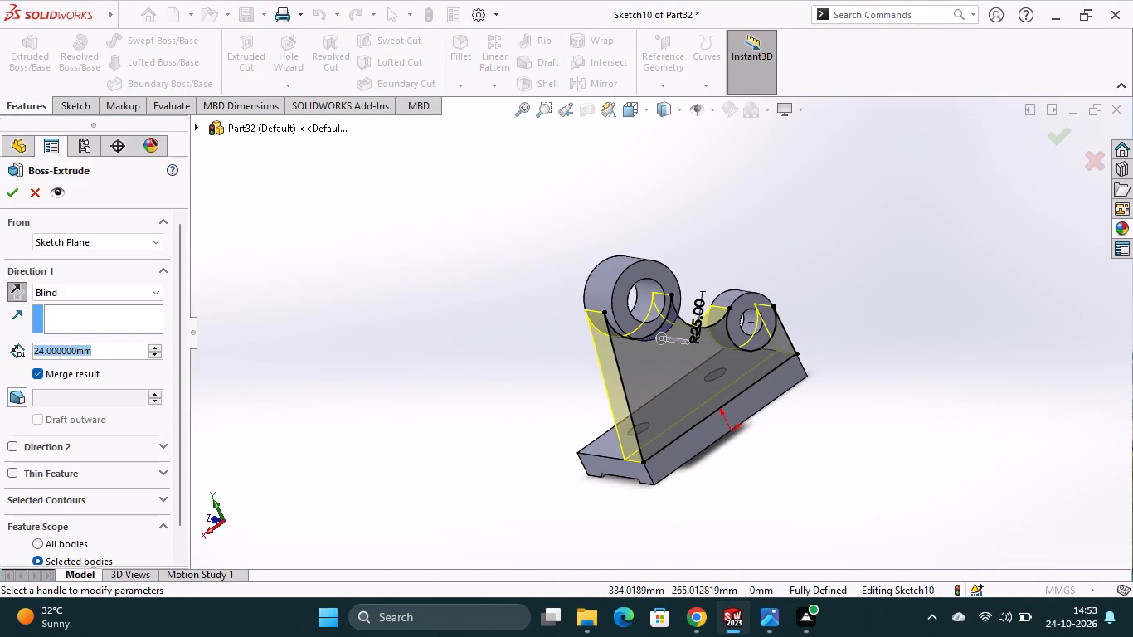
drag(19, 348, 12, 350)
text(12)
key(Return)
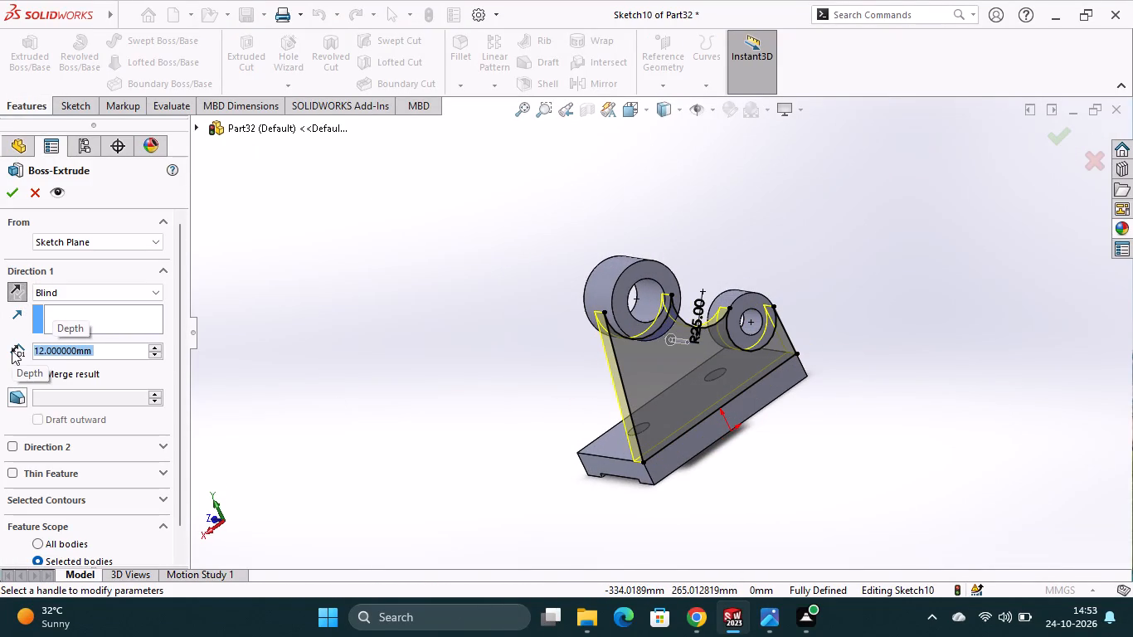
click(10, 195)
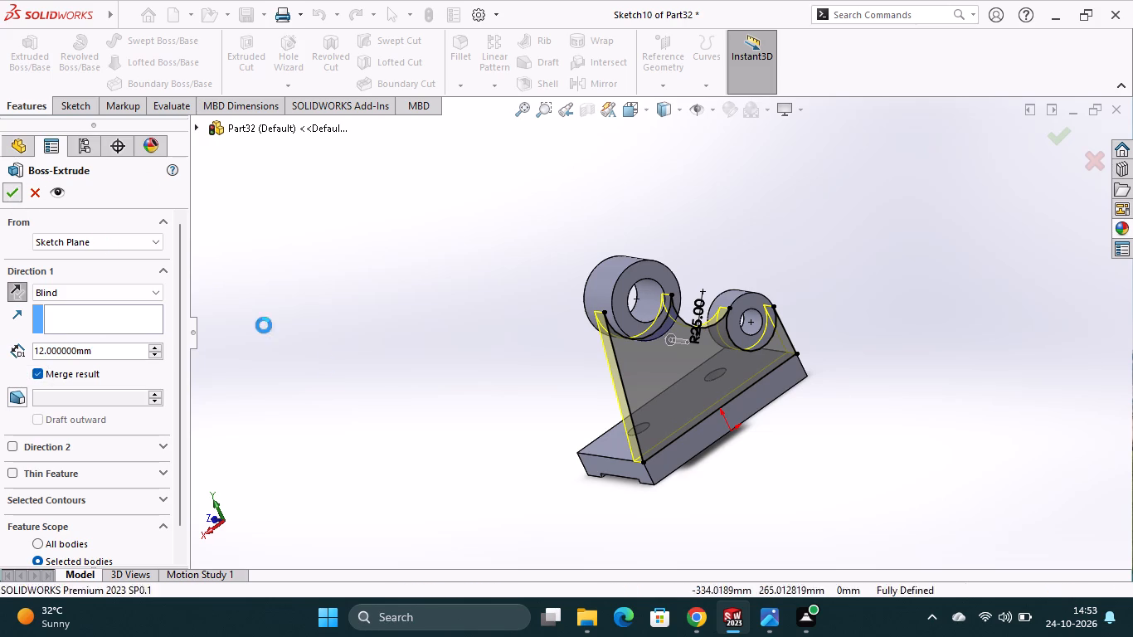
click(375, 398)
Examine the bracket from the opposite side and set it to the isometric view.
middle_drag(621, 557, 629, 557)
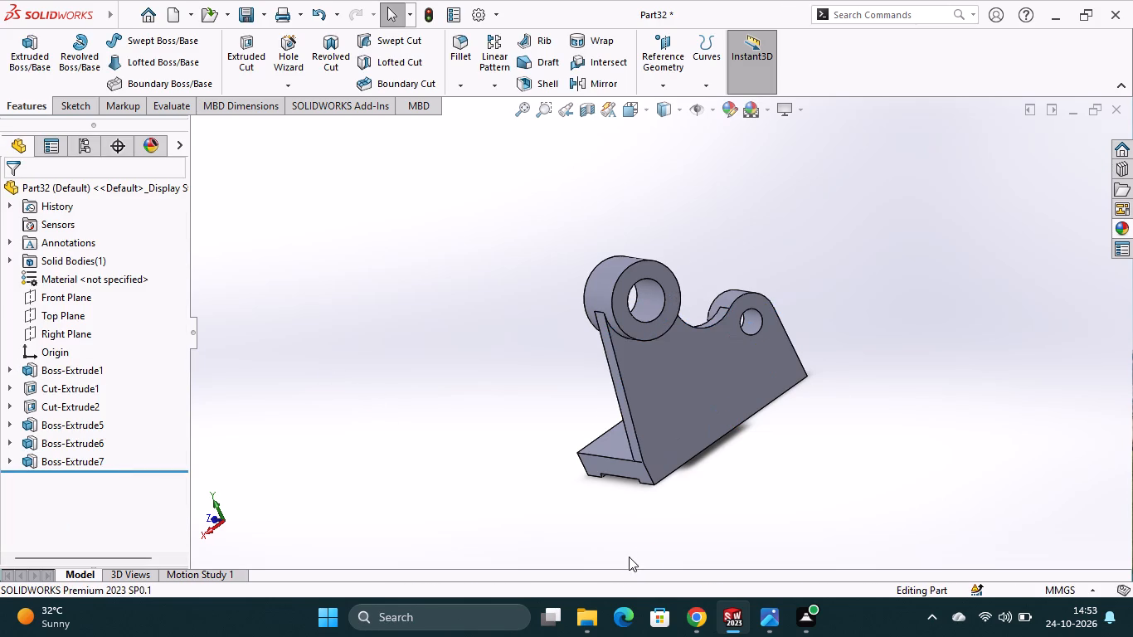
middle_drag(629, 557, 771, 549)
middle_drag(773, 548, 831, 571)
scroll(850, 464, up, 1)
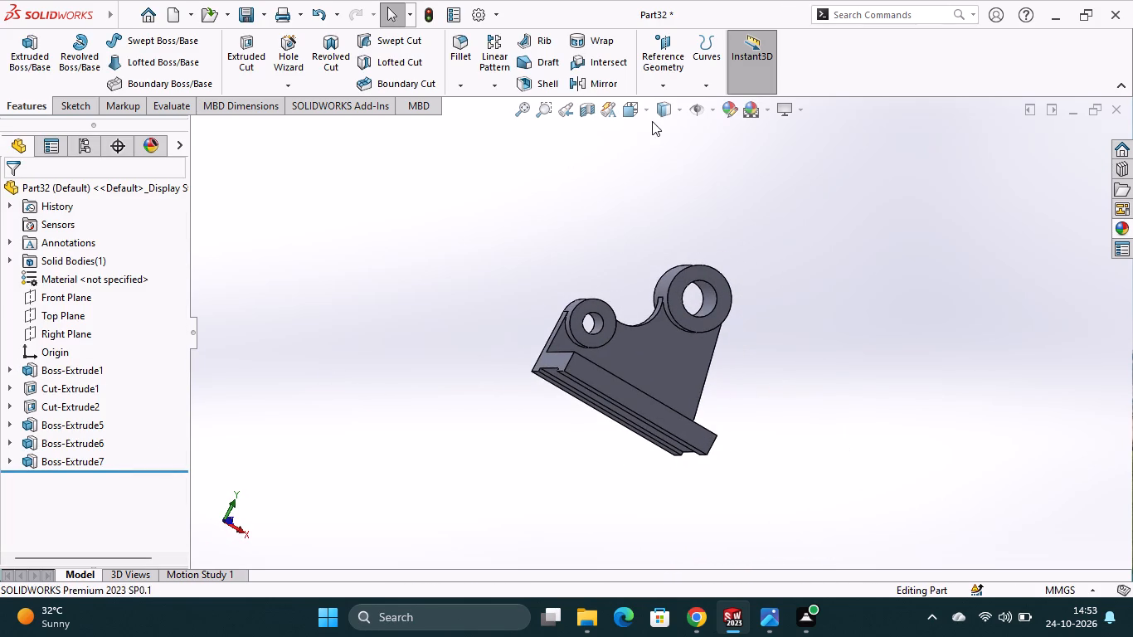
click(649, 114)
click(726, 161)
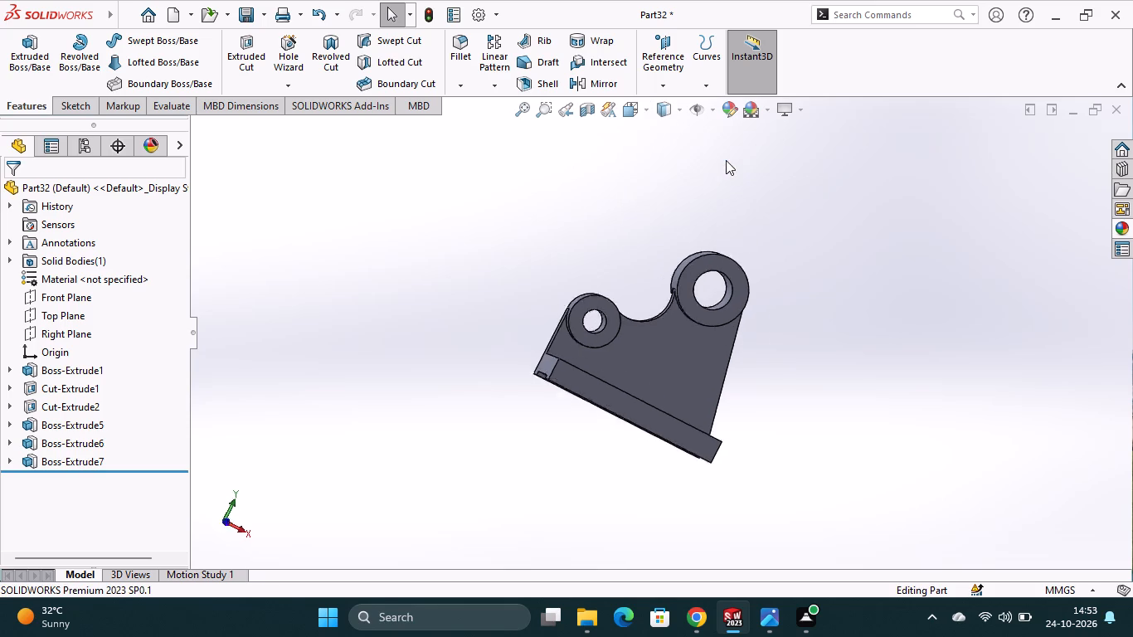
scroll(853, 382, up, 1)
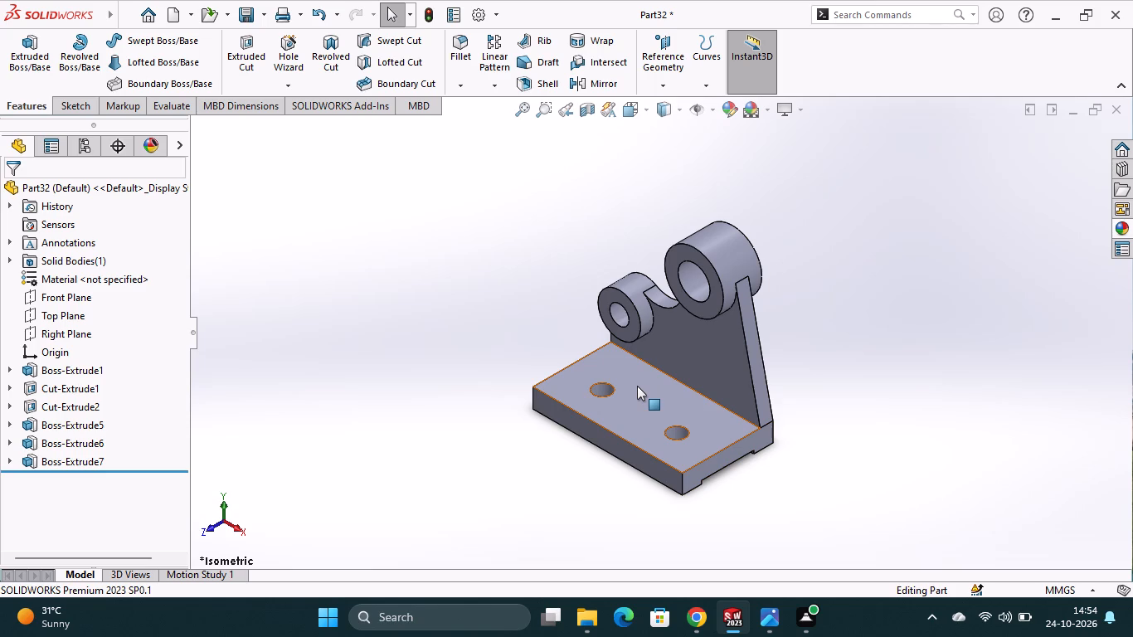
Save the part as Part86 in the SW Part 2 folder.
key(ctrl+s)
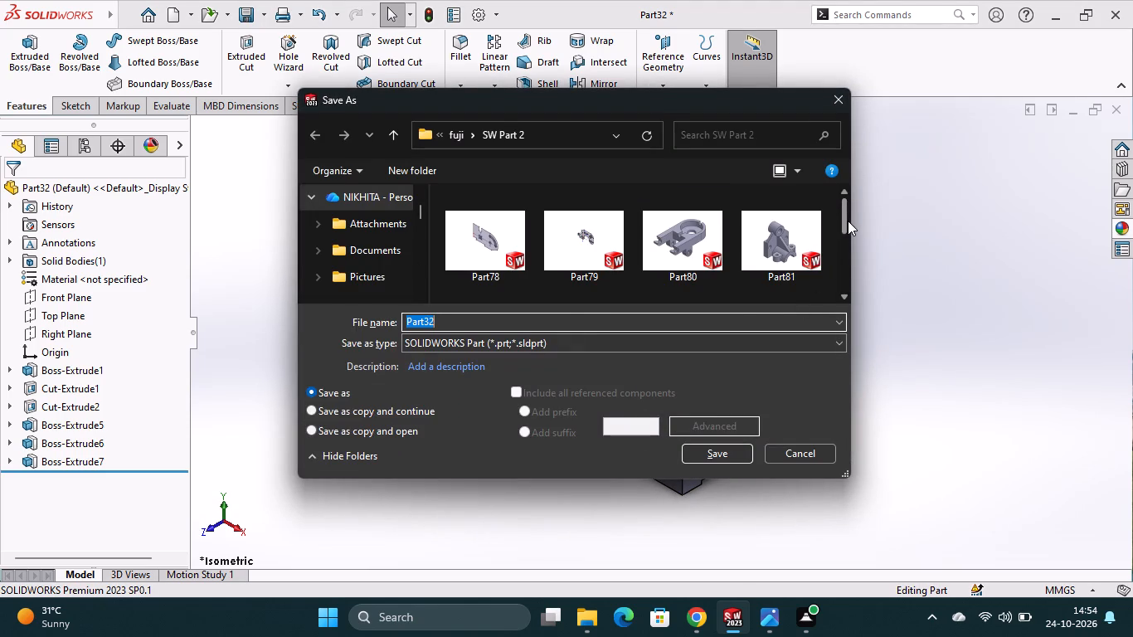
drag(848, 220, 842, 286)
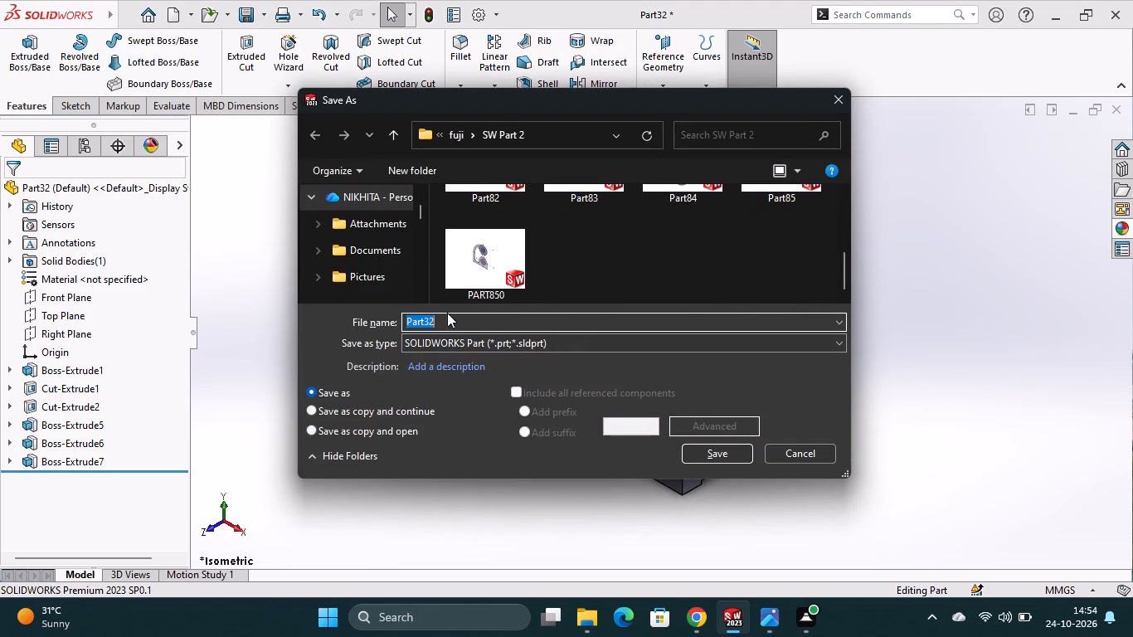
click(447, 318)
key(BackSpace)
key(BackSpace)
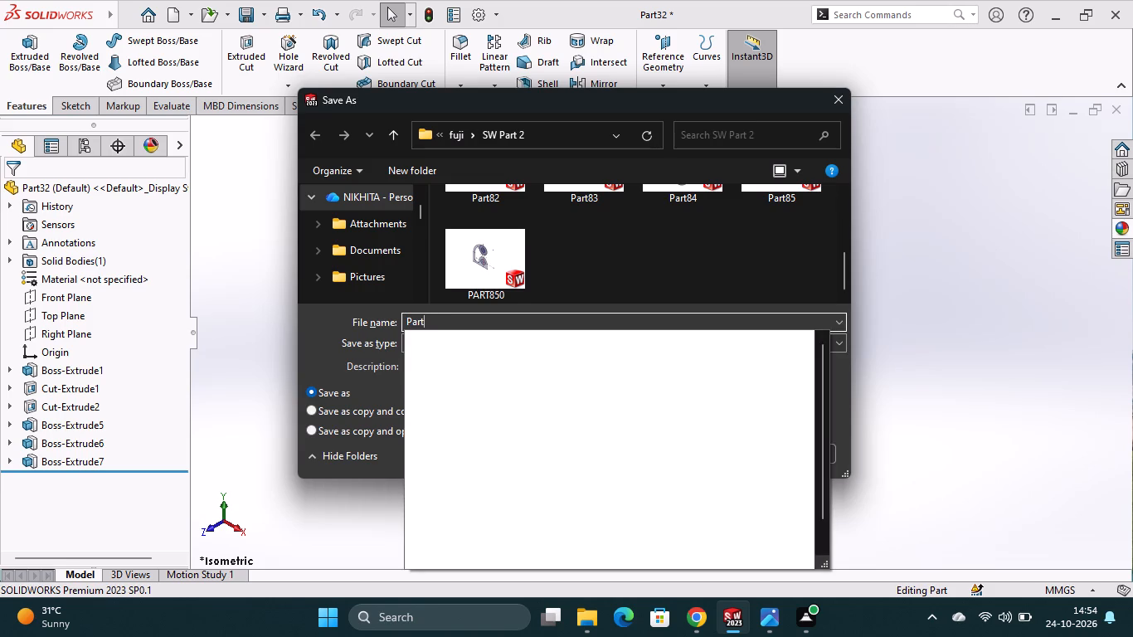
text(86)
key(Return)
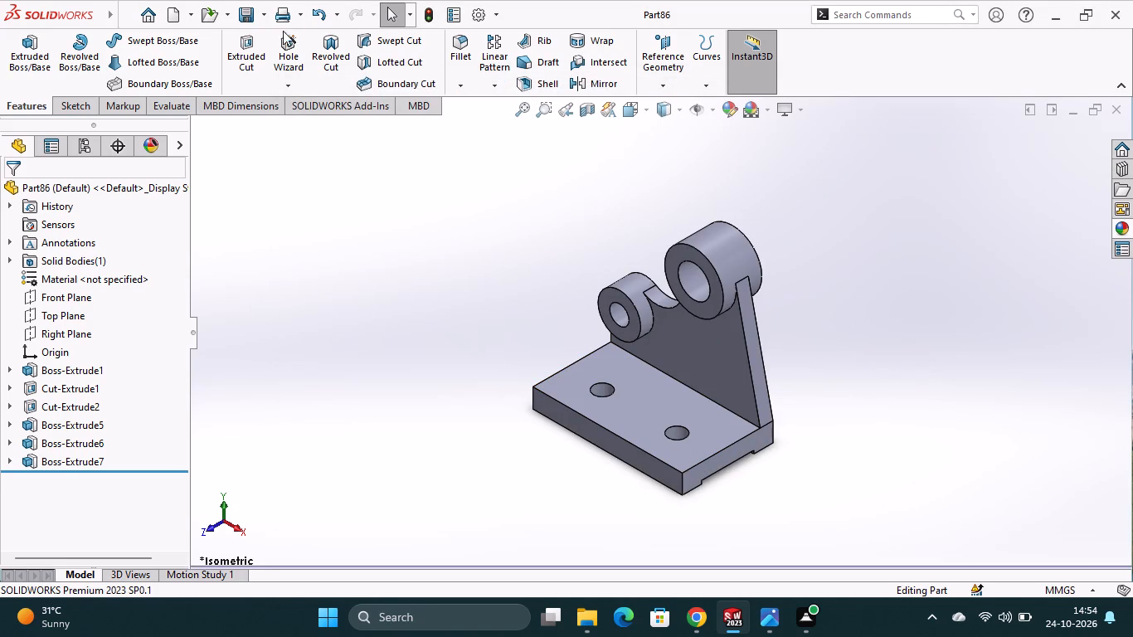
Save a copy of the part as a PDF named Part86 in the SW Part 2 folder.
click(265, 20)
click(308, 56)
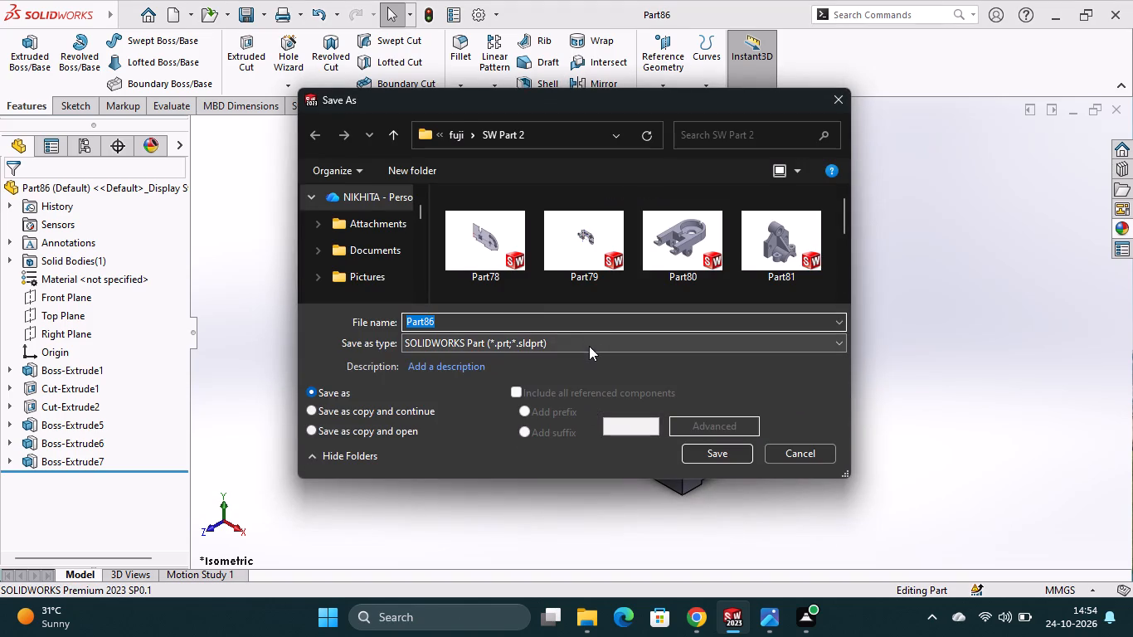
click(589, 346)
click(666, 95)
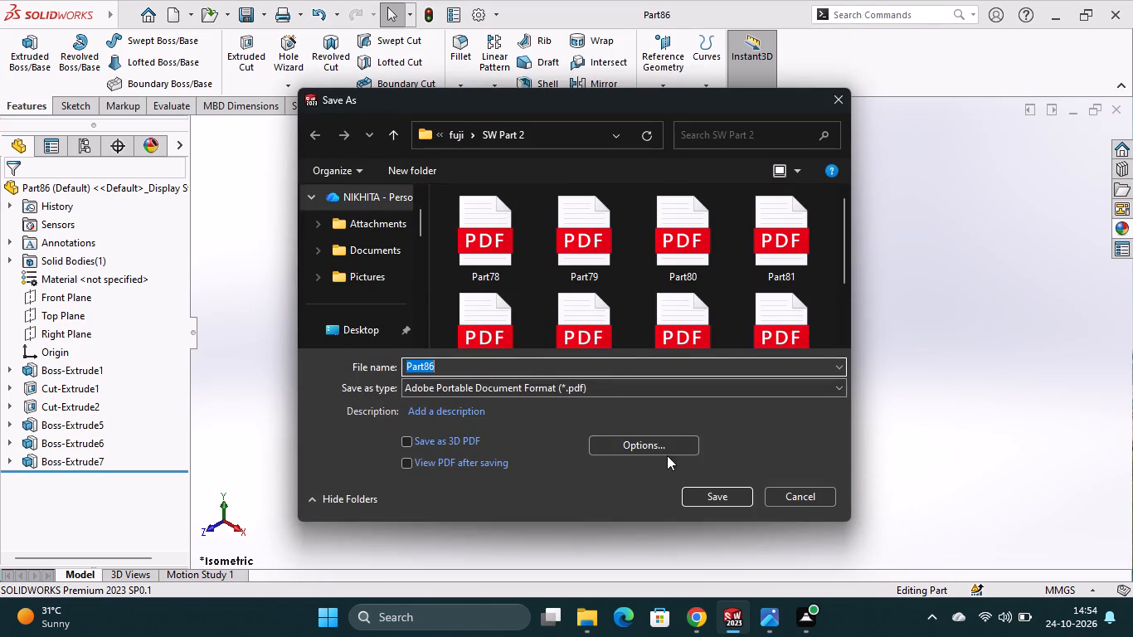
click(703, 497)
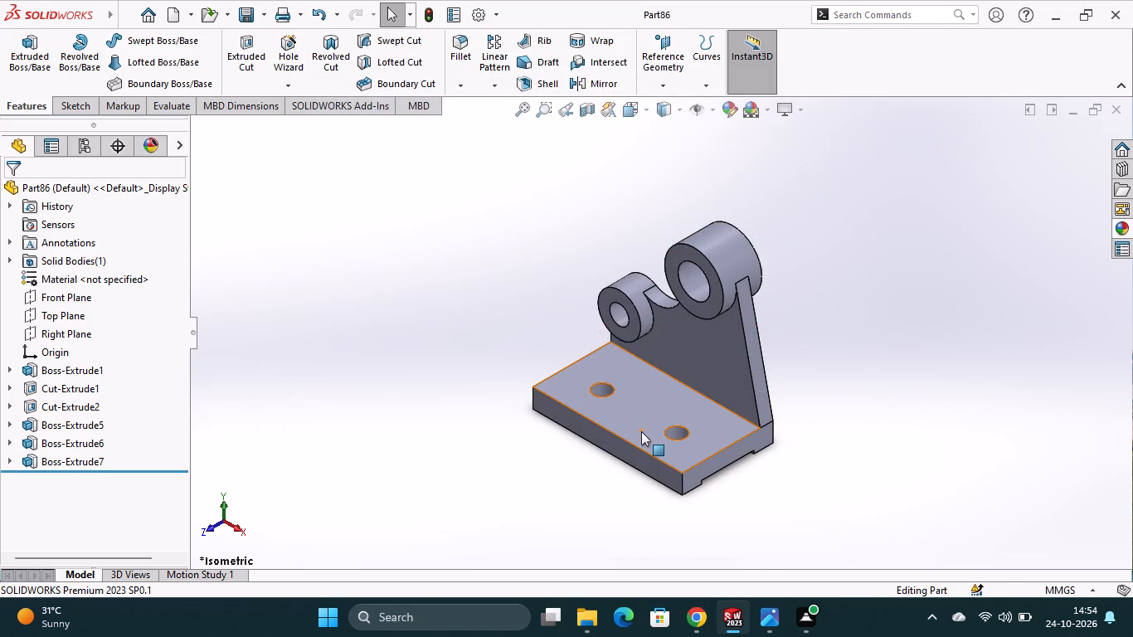